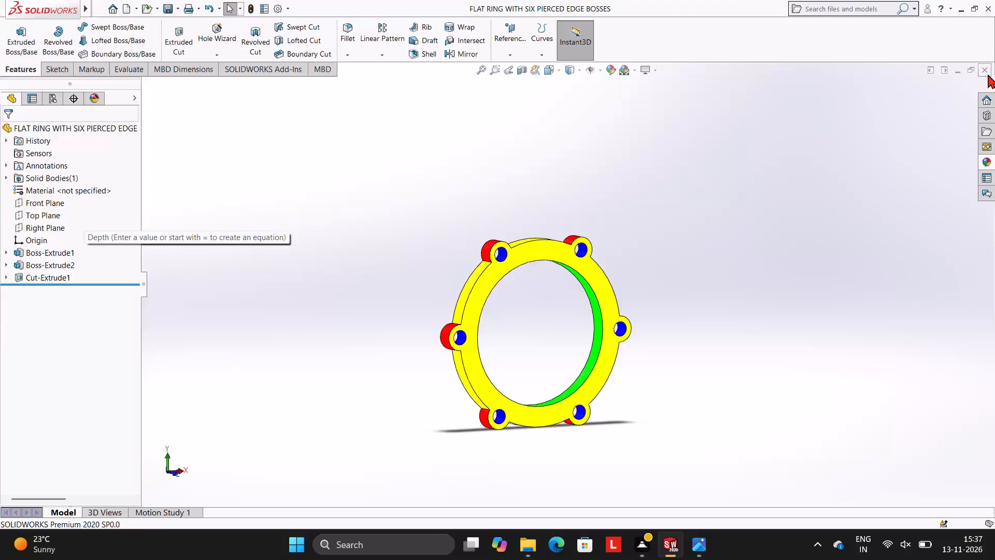
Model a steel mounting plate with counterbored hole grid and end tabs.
Create a new part document.
{"action": "left_click", "coordinate": [124, 6]}
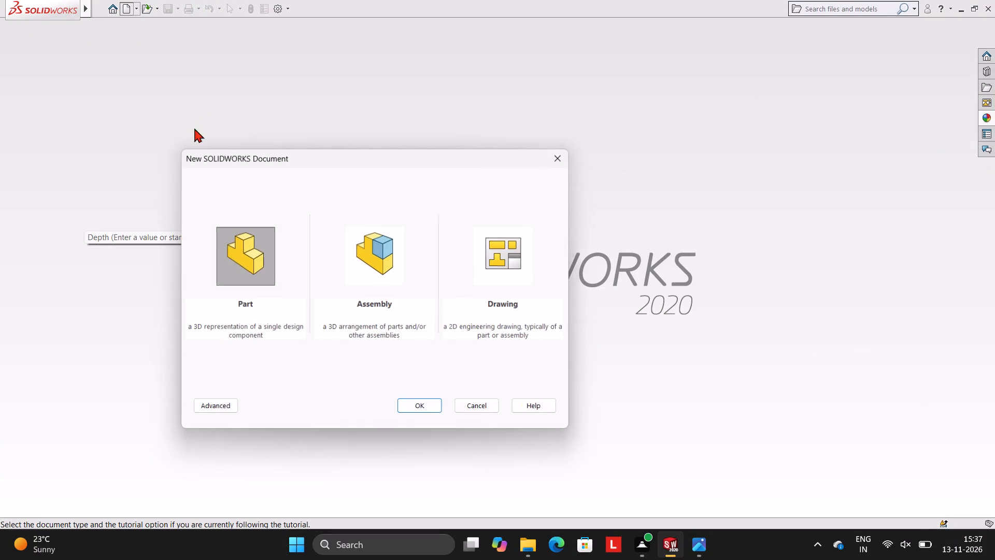
{"action": "left_click", "coordinate": [403, 401]}
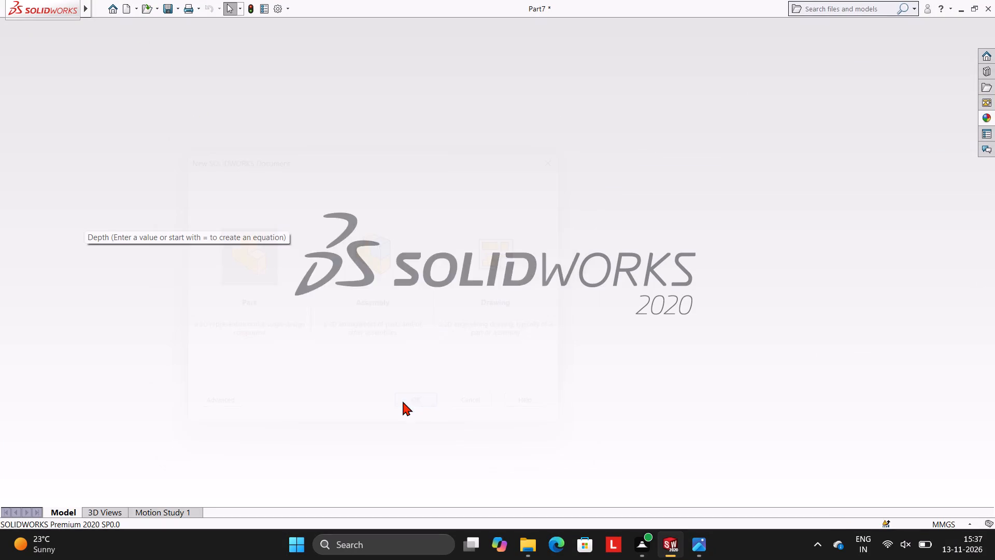
Sketch a rectangle on the Front Plane with its lower-left corner at the origin, 85 mm wide and 75 mm high.
{"action": "left_click", "coordinate": [39, 194]}
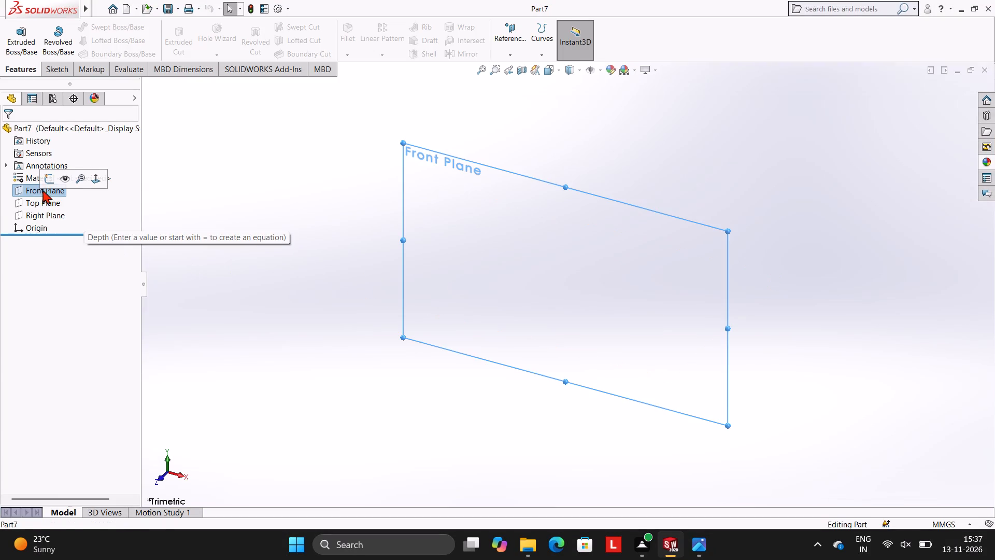
{"action": "left_click", "coordinate": [48, 177]}
{"action": "left_click", "coordinate": [471, 256]}
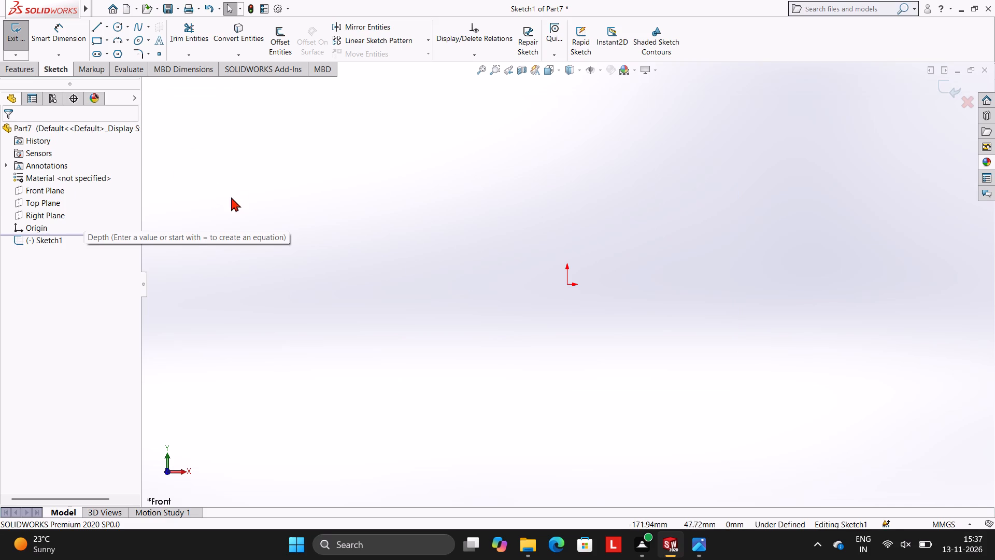
{"action": "left_click", "coordinate": [99, 25]}
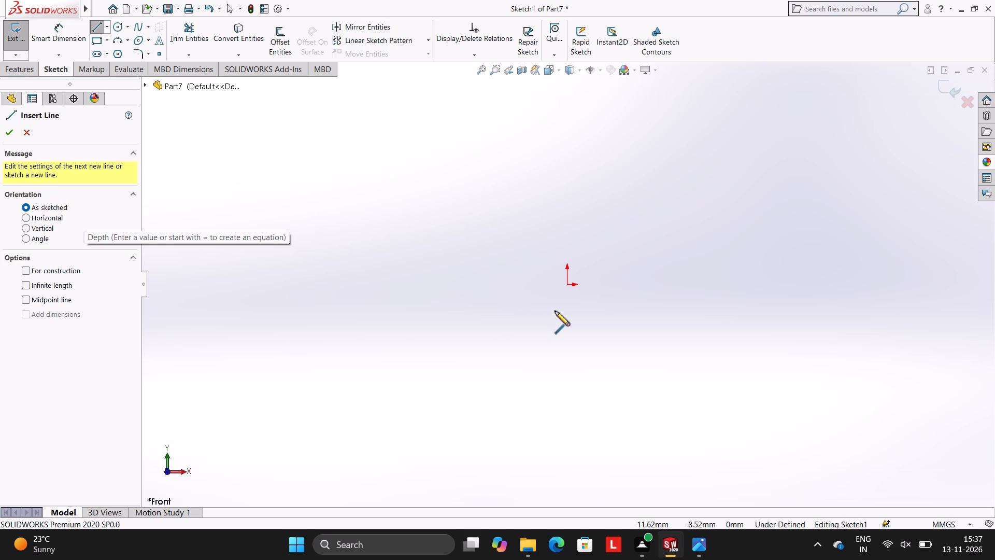
{"action": "left_click", "coordinate": [567, 286]}
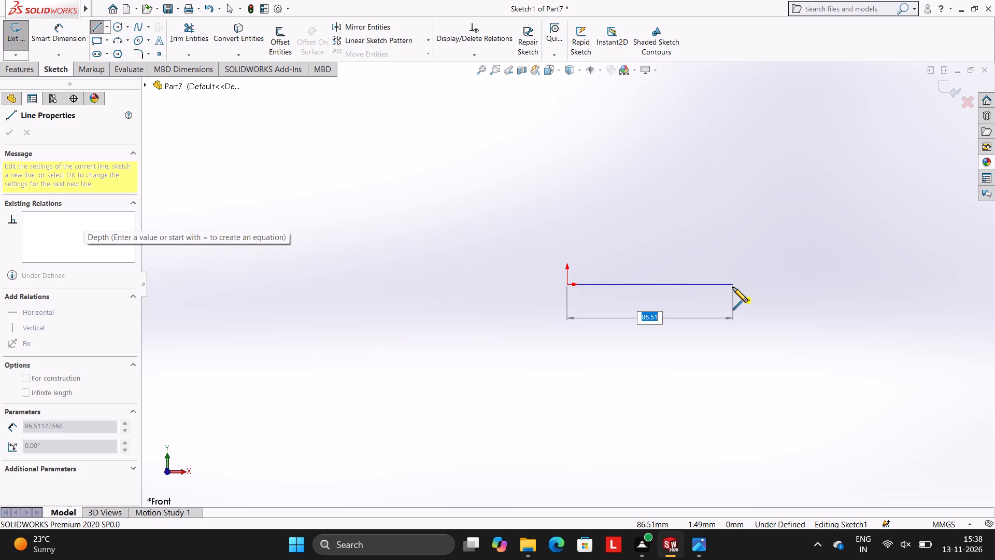
{"action": "type", "text": "85"}
{"action": "key", "text": "Return"}
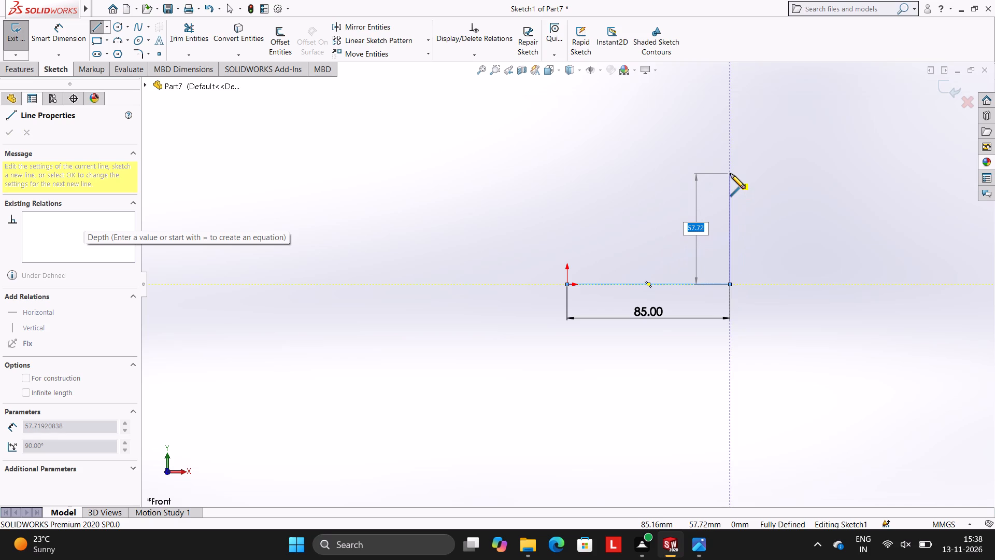
{"action": "type", "text": "75"}
{"action": "key", "text": "Return"}
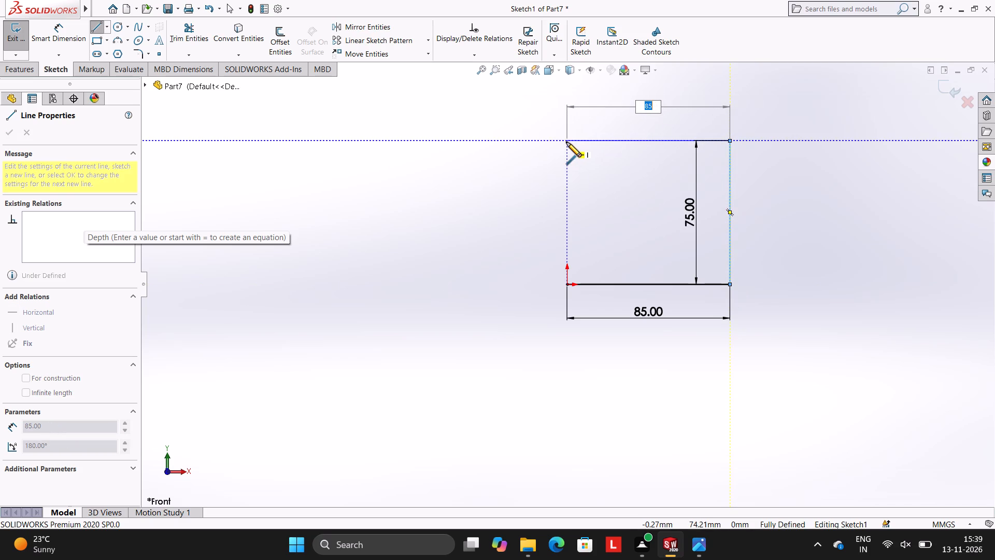
{"action": "left_click", "coordinate": [566, 142]}
{"action": "left_click", "coordinate": [566, 285]}
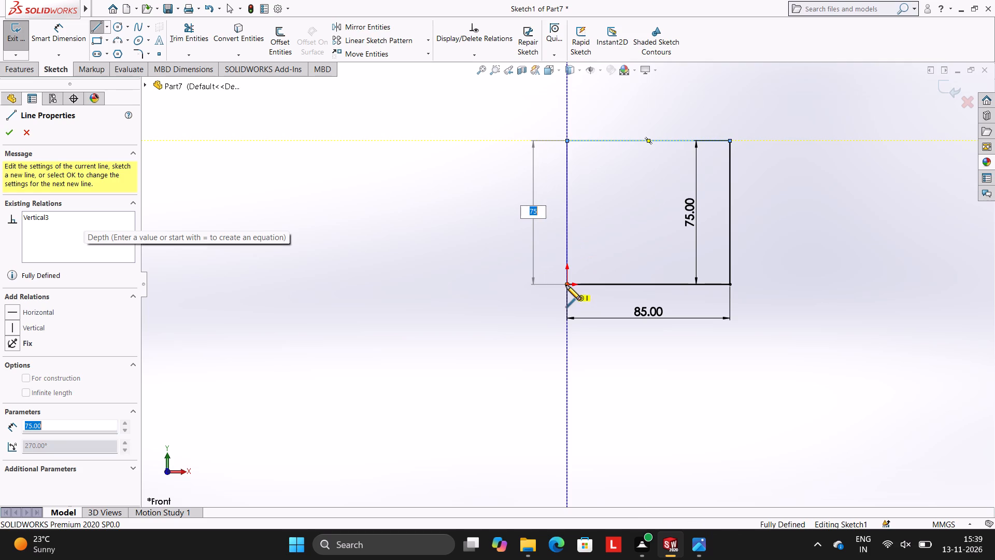
{"action": "key", "text": "Escape"}
{"action": "key", "text": "Escape"}
Extrude the rectangle as a blind boss 12 mm deep.
{"action": "scroll", "coordinate": [746, 236], "scroll_direction": "up", "scroll_amount": 2}
{"action": "scroll", "coordinate": [746, 236], "scroll_direction": "down", "scroll_amount": 2}
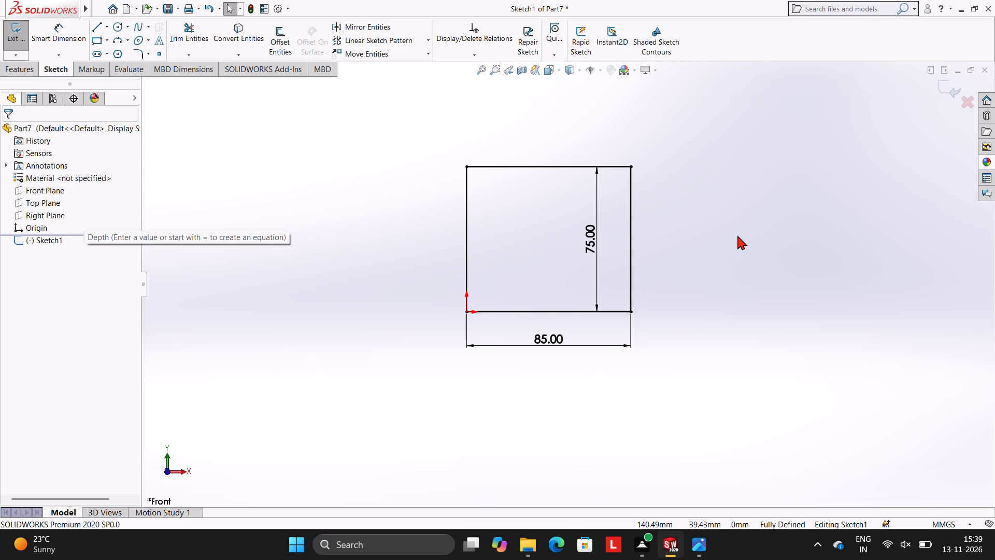
{"action": "left_click", "coordinate": [6, 73]}
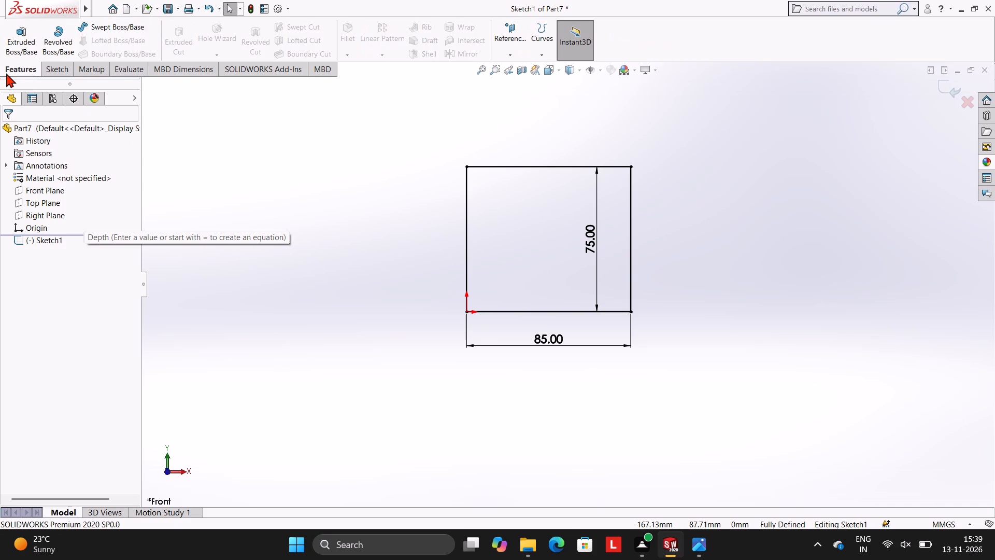
{"action": "left_click", "coordinate": [9, 45]}
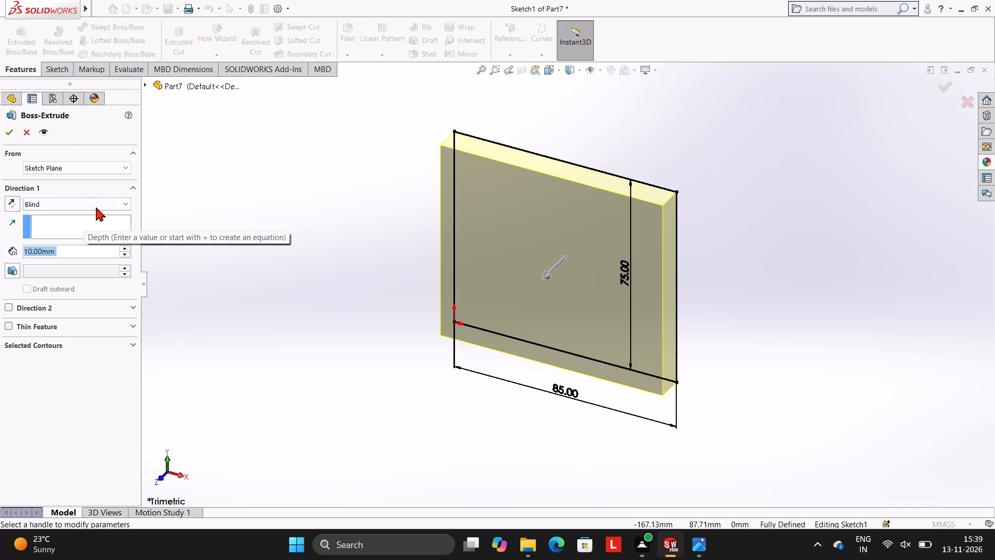
{"action": "type", "text": "12."}
{"action": "key", "text": "Return"}
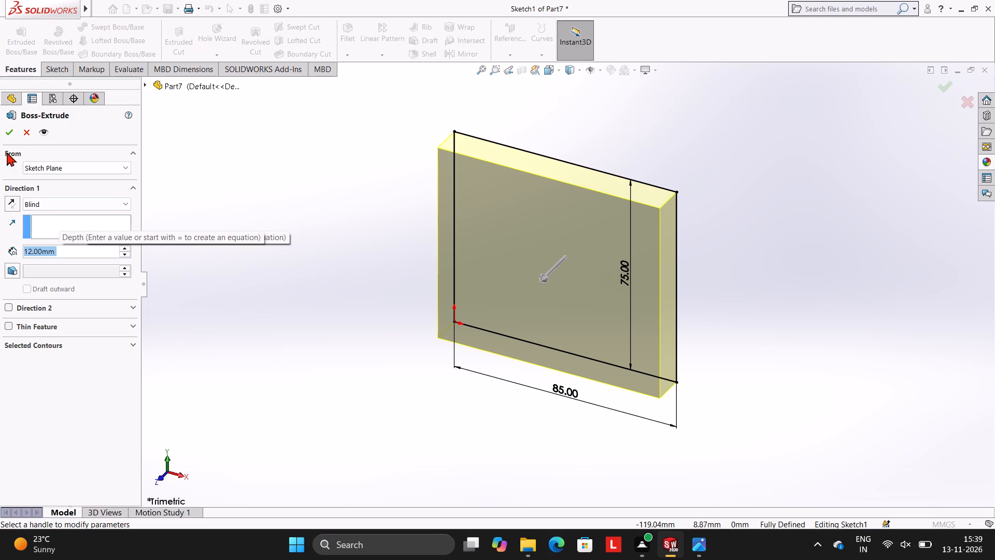
{"action": "left_click", "coordinate": [11, 131]}
{"action": "left_click", "coordinate": [216, 162]}
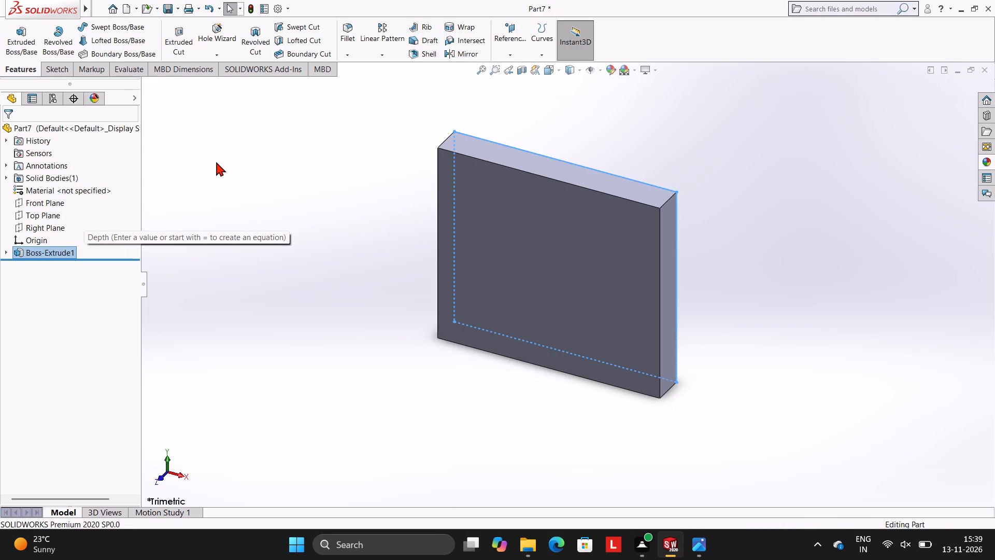
Start a sketch on the block's front face and draw a 175 mm horizontal line rightward from the midpoint of its left edge.
{"action": "scroll", "coordinate": [700, 287], "scroll_direction": "down", "scroll_amount": 1}
{"action": "middle_click_drag", "start_coordinate": [701, 287], "coordinate": [734, 204]}
{"action": "scroll", "coordinate": [646, 242], "scroll_direction": "up", "scroll_amount": 4}
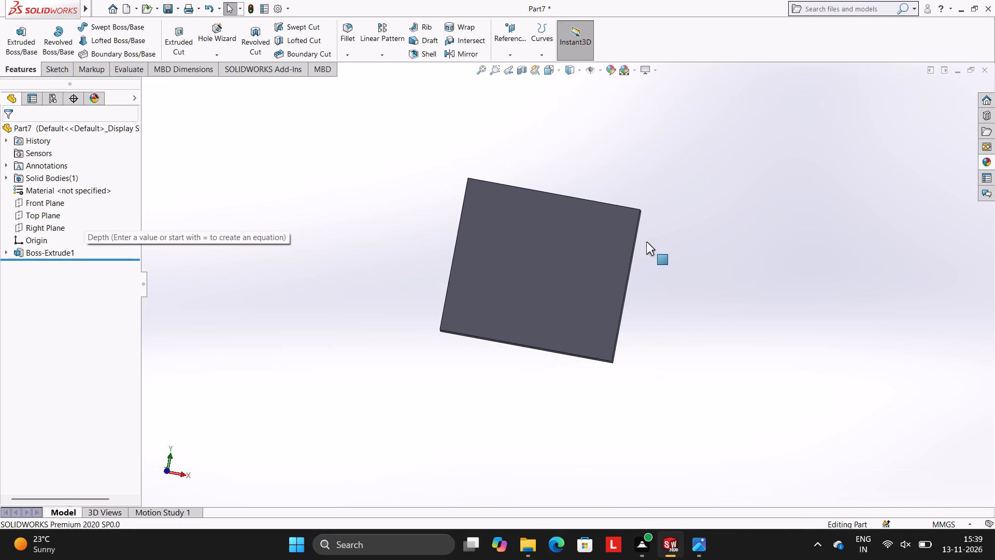
{"action": "middle_click_drag", "start_coordinate": [710, 269], "coordinate": [723, 234]}
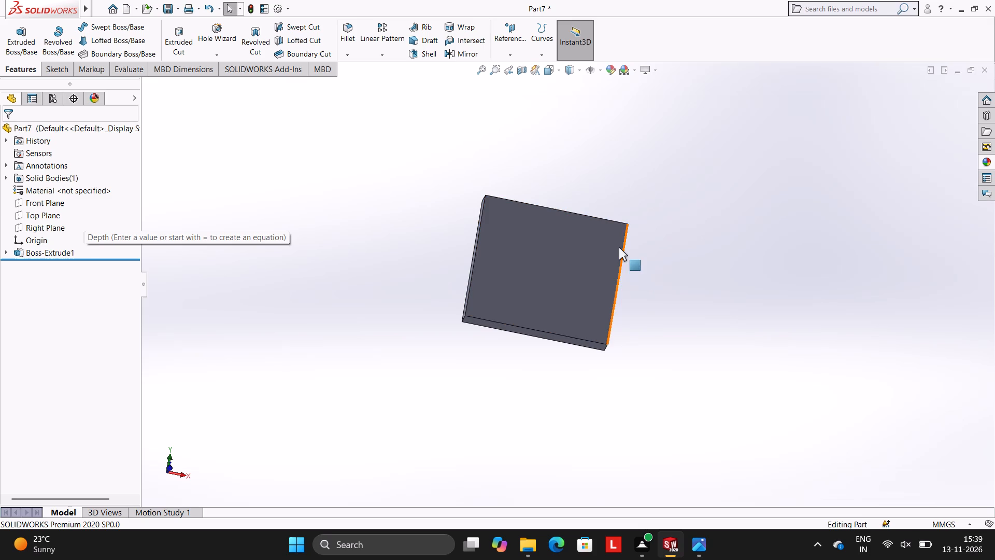
{"action": "left_click", "coordinate": [543, 276]}
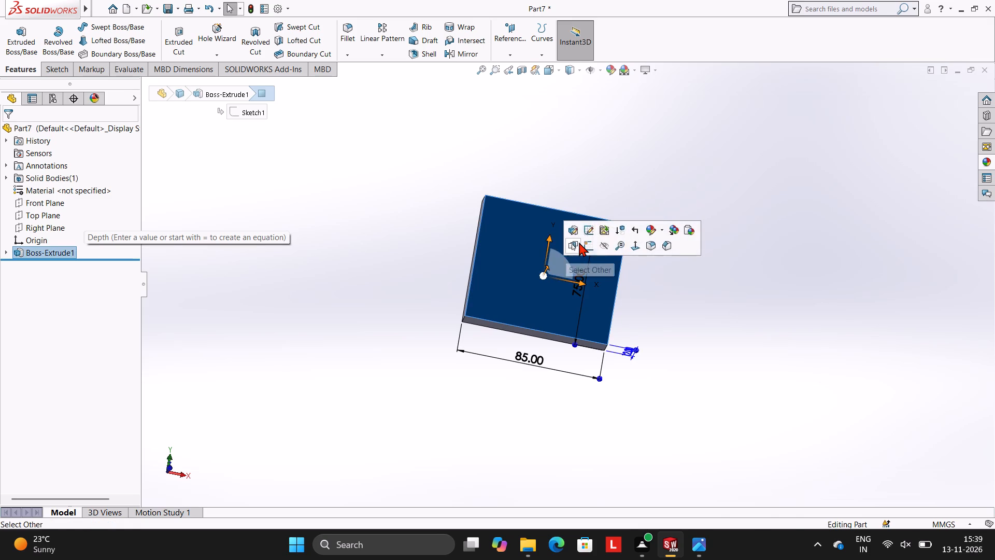
{"action": "left_click", "coordinate": [584, 243]}
{"action": "key", "text": "ctrl+8"}
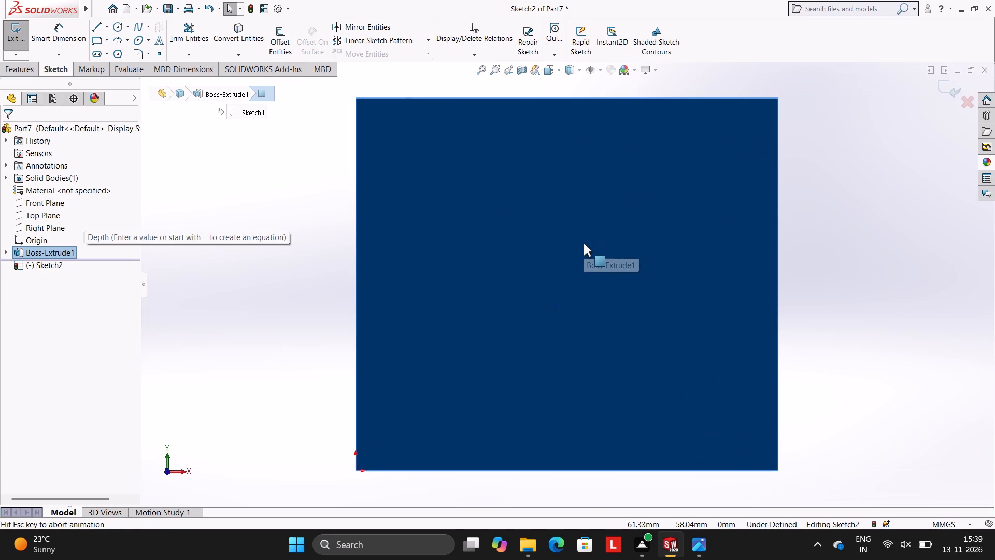
{"action": "scroll", "coordinate": [746, 269], "scroll_direction": "up", "scroll_amount": 8}
{"action": "scroll", "coordinate": [767, 276], "scroll_direction": "down", "scroll_amount": 3}
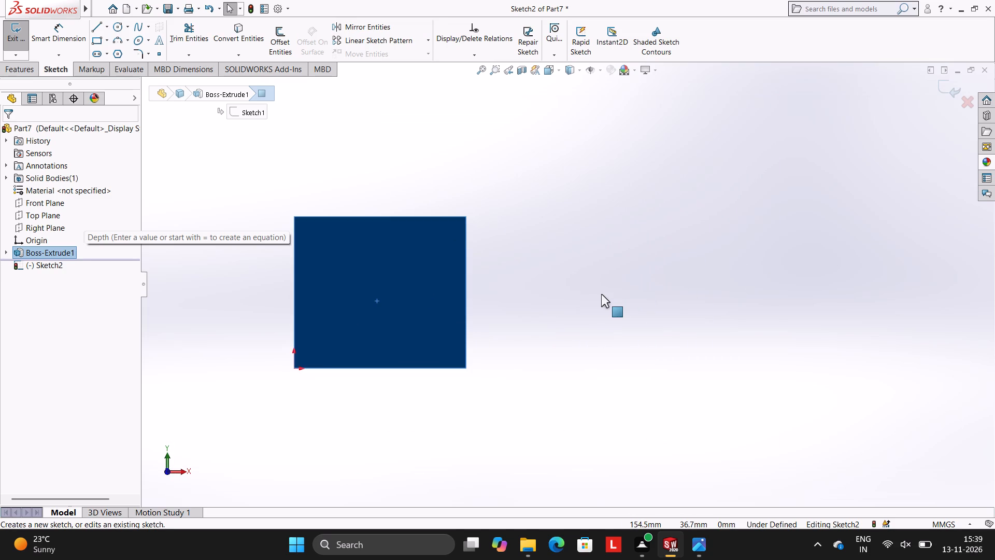
{"action": "left_click", "coordinate": [99, 25]}
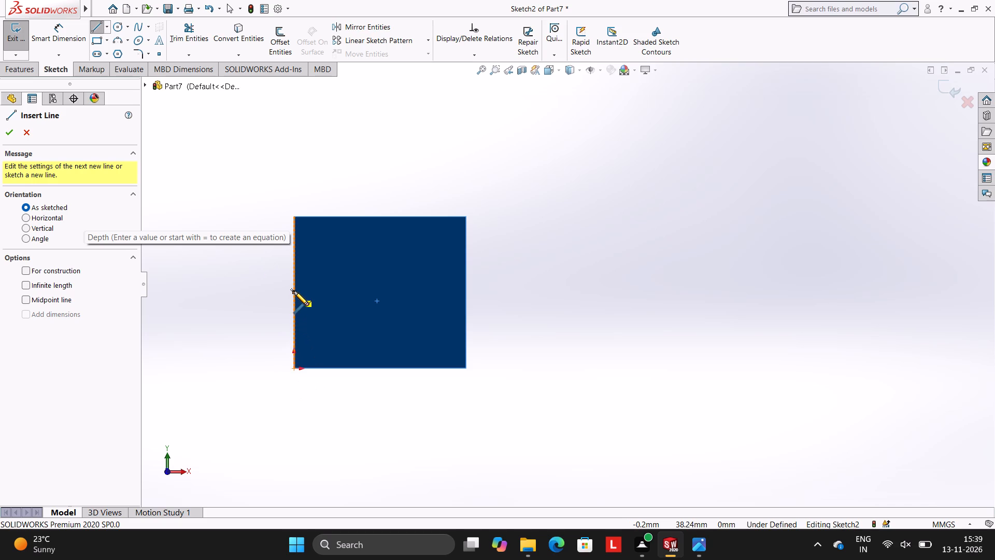
{"action": "left_click", "coordinate": [293, 293]}
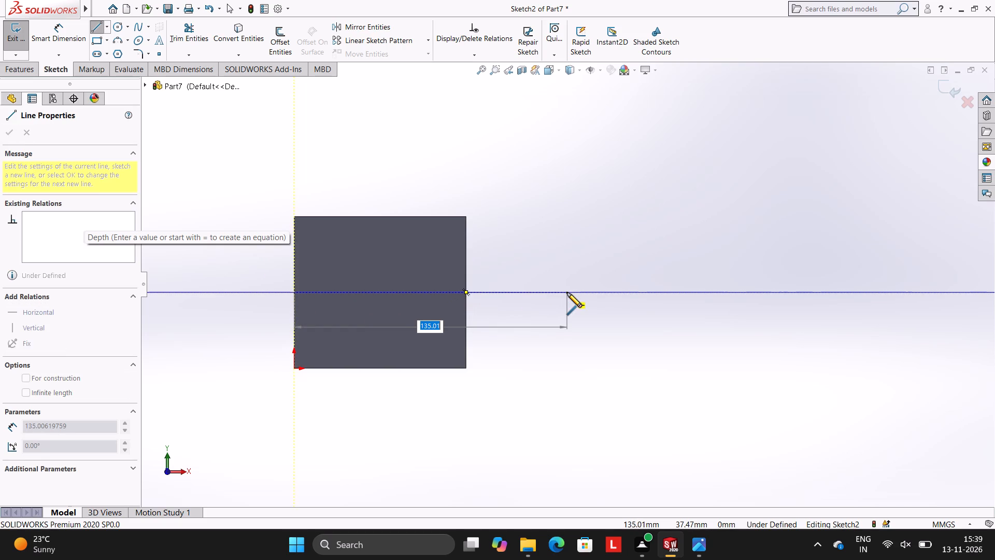
{"action": "key", "text": "1"}
{"action": "type", "text": "75"}
{"action": "key", "text": "Return"}
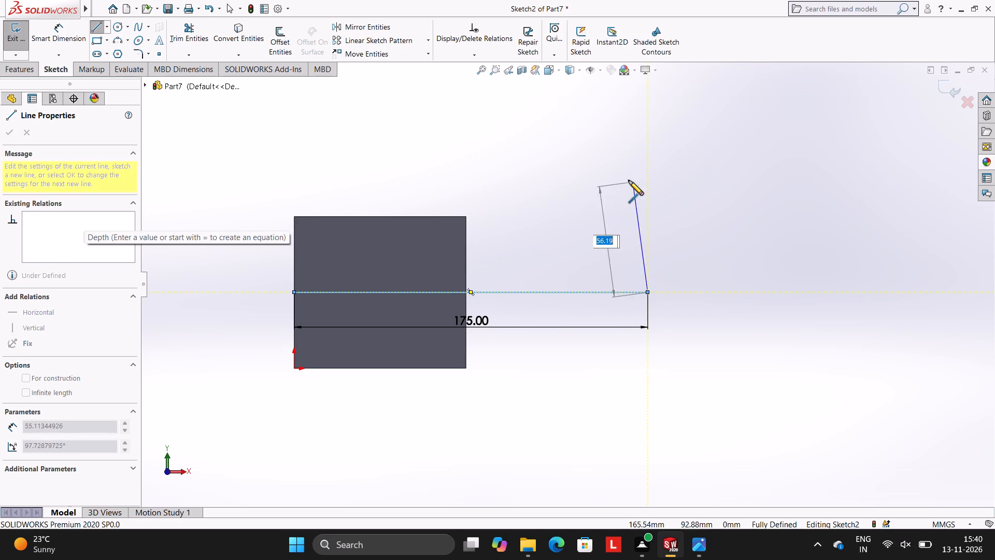
{"action": "key", "text": "Escape"}
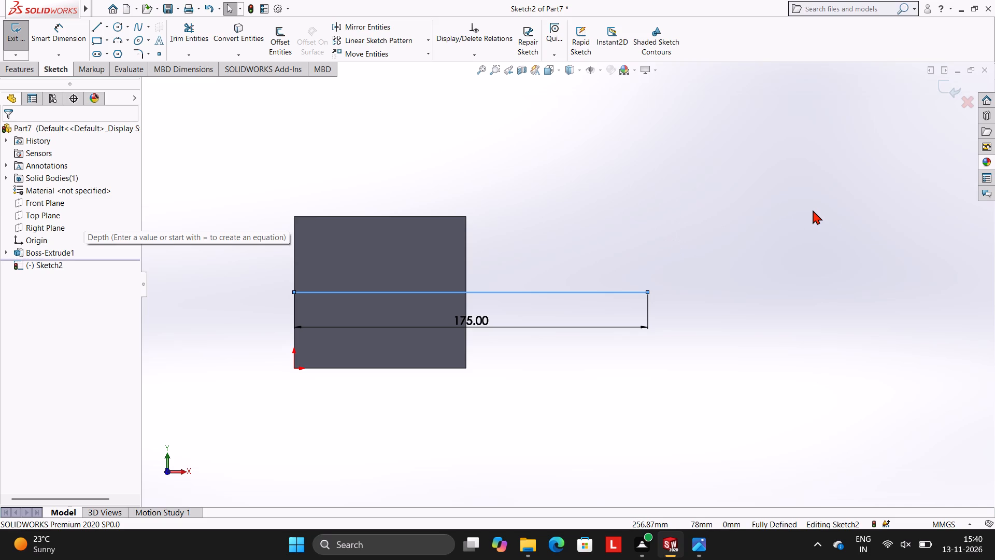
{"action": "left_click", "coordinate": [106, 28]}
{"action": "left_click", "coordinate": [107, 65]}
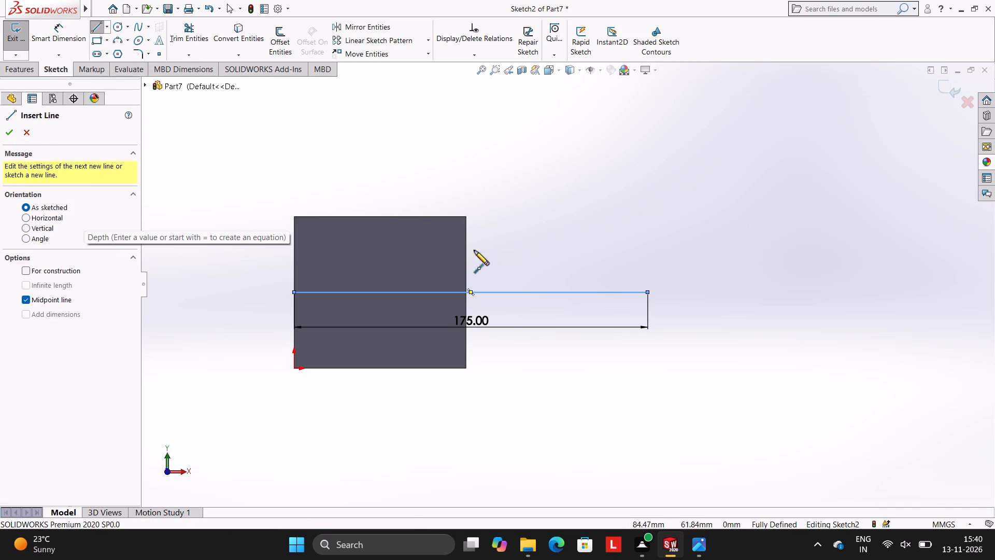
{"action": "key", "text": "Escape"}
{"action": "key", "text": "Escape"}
Draw a vertical midpoint line centred on the right end of the 175 mm line, with a half-length of 52.5 mm.
{"action": "left_click", "coordinate": [108, 21]}
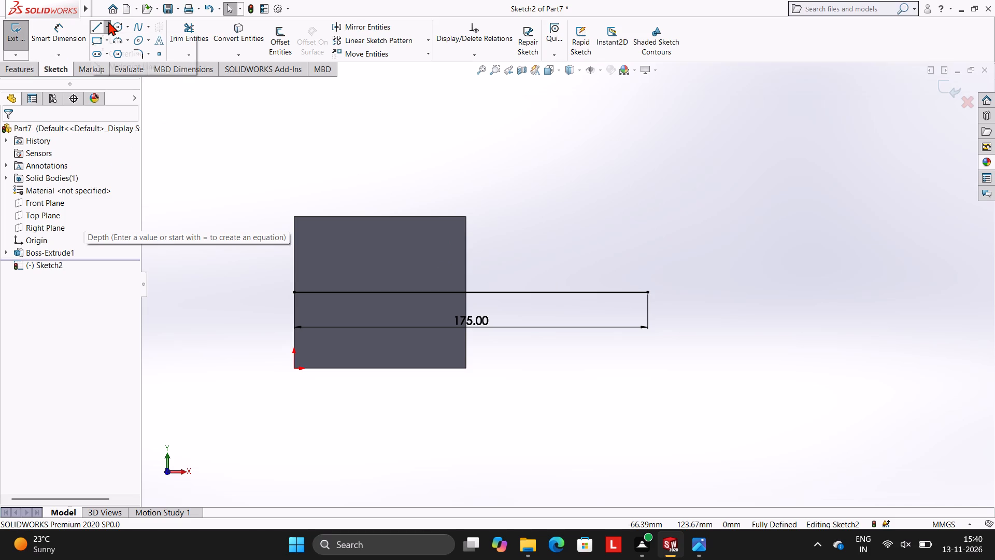
{"action": "left_click", "coordinate": [106, 66]}
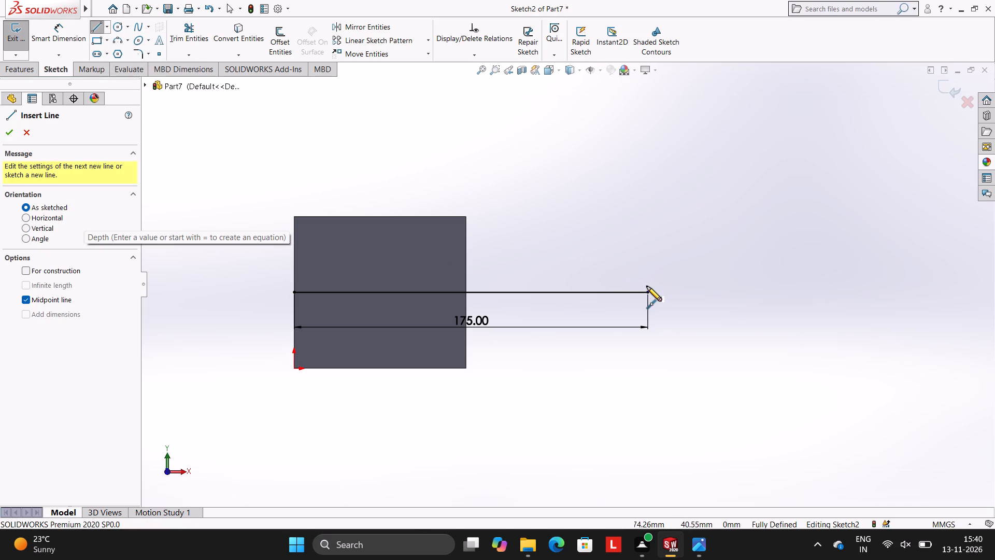
{"action": "left_click", "coordinate": [647, 290]}
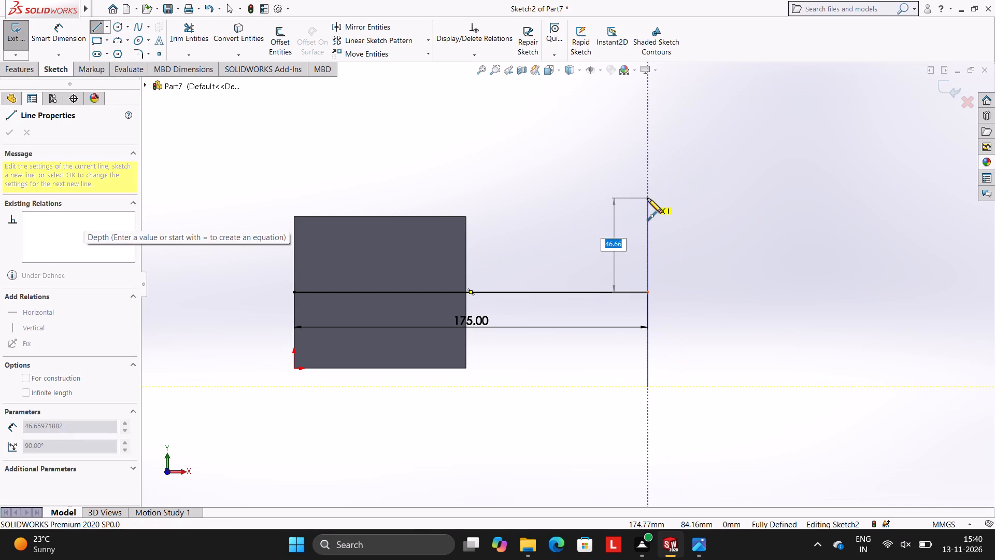
{"action": "type", "text": "52.5"}
{"action": "key", "text": "Return"}
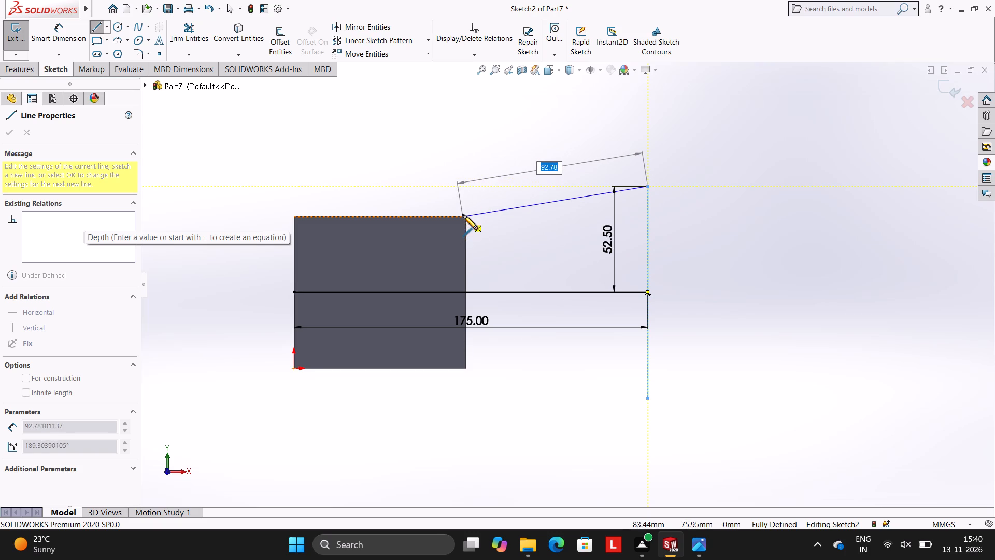
Draw a horizontal line from the vertical line's upper end to above the block's right edge, and a vertical line down to the upper-right corner.
{"action": "left_click", "coordinate": [465, 186]}
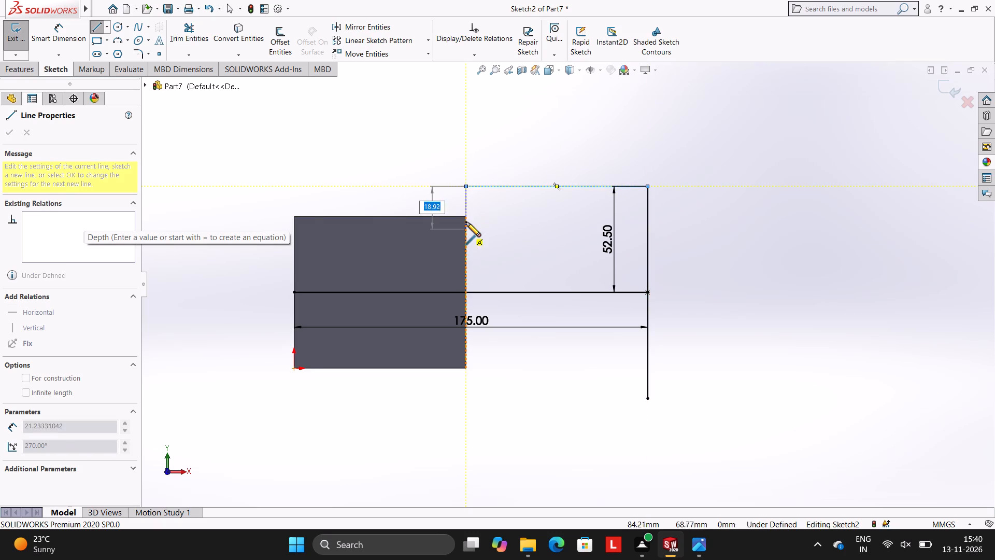
{"action": "left_click", "coordinate": [466, 217]}
{"action": "key", "text": "Escape"}
{"action": "key", "text": "Escape"}
{"action": "key", "text": "Escape"}
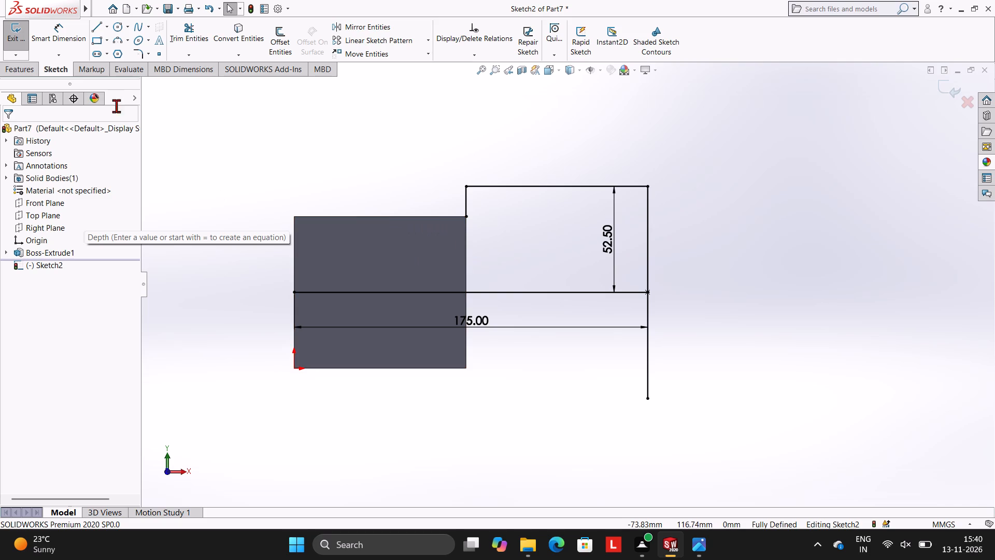
Draw a 90 mm horizontal line from the vertical line's lower end and a 15 mm vertical line up to the block's lower-right corner.
{"action": "left_click", "coordinate": [98, 30]}
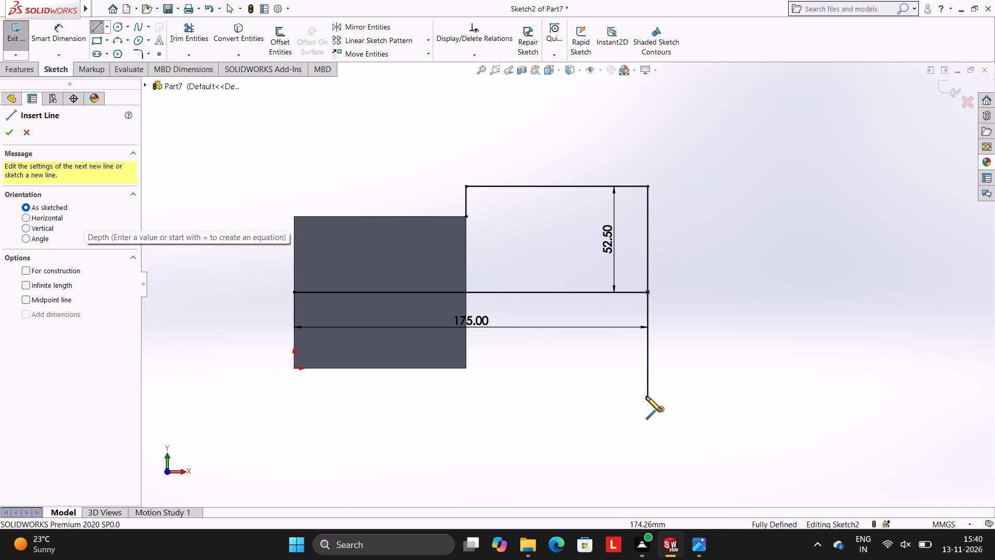
{"action": "left_click", "coordinate": [646, 398]}
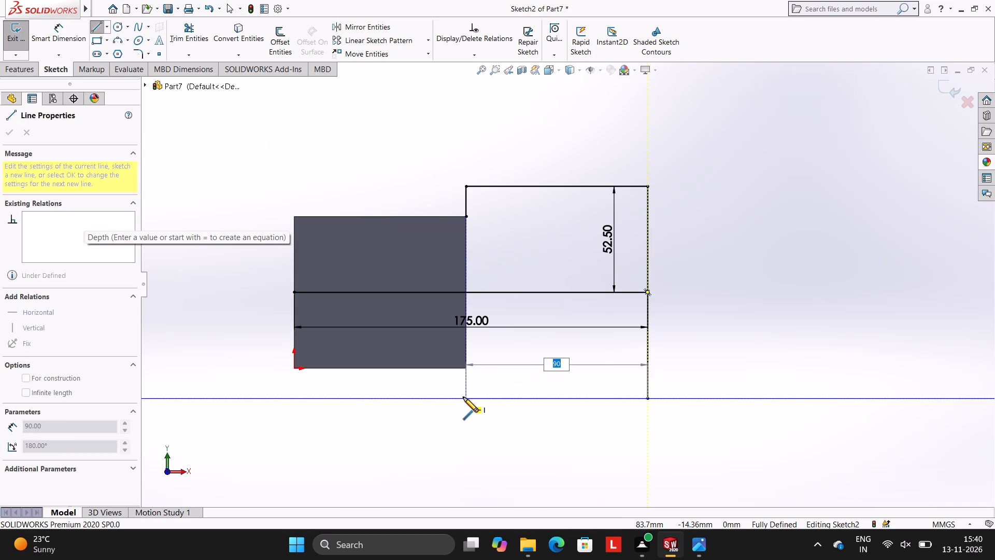
{"action": "left_click", "coordinate": [463, 397]}
{"action": "left_click", "coordinate": [466, 368]}
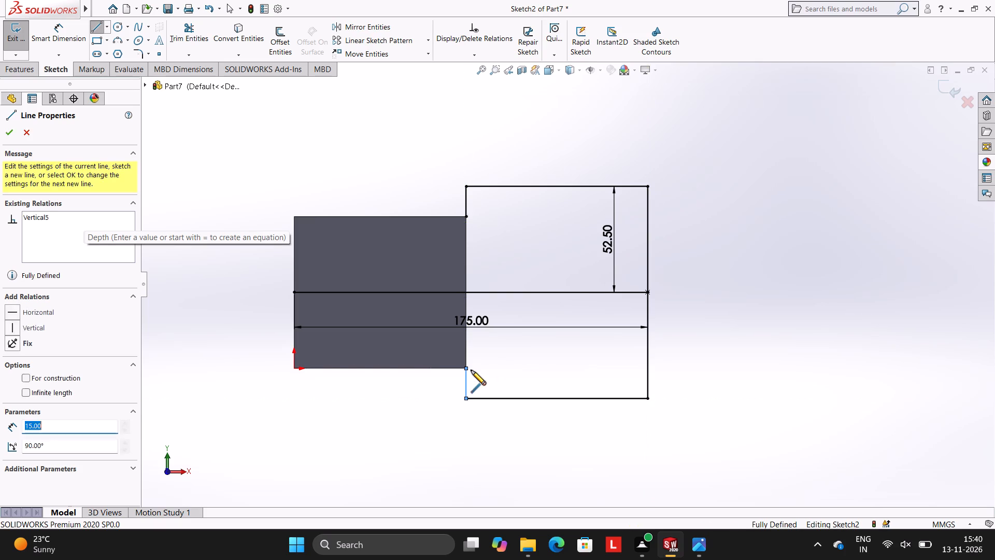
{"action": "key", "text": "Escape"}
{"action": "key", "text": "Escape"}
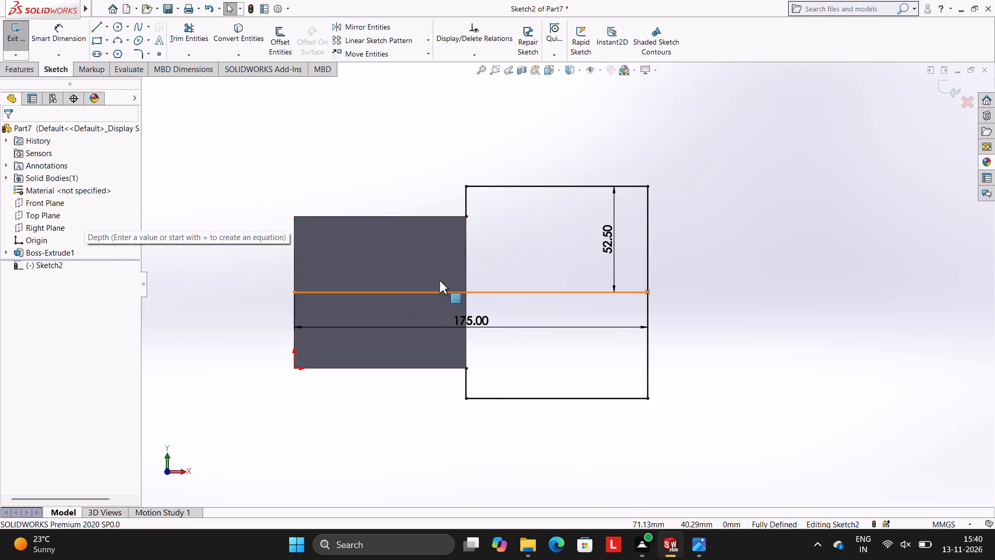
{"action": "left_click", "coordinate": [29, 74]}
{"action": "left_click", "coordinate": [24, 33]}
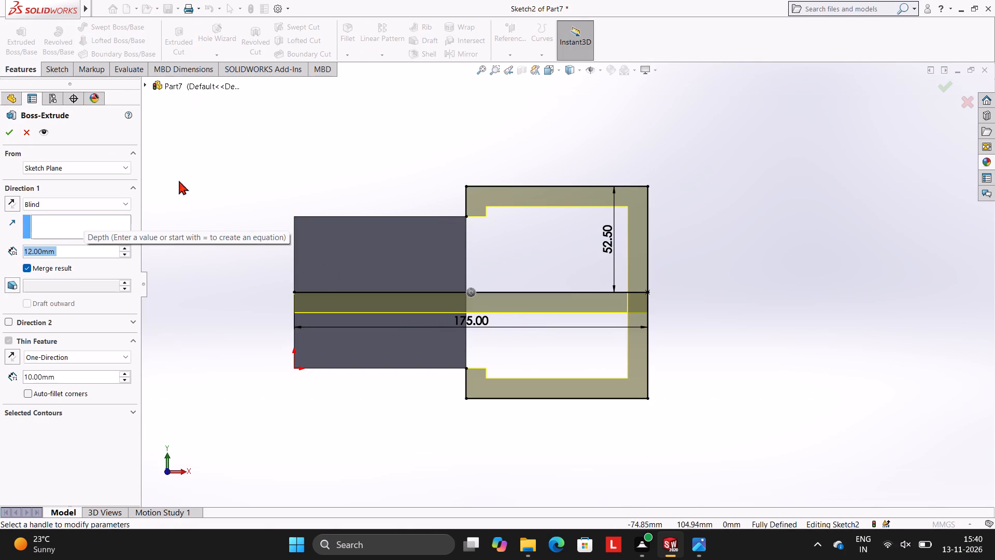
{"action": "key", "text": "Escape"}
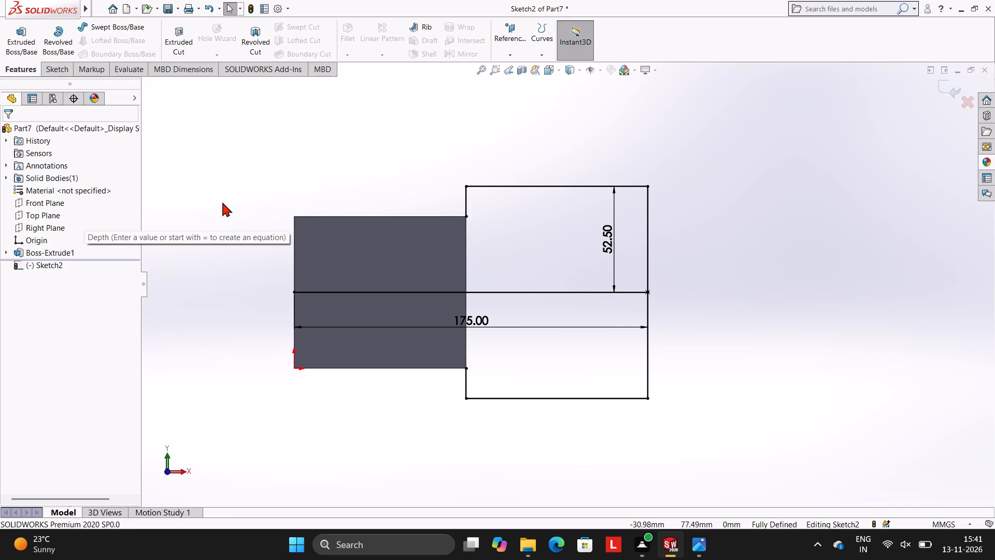
Draw a vertical line along the block's right edge from its upper-right to its lower-right corner, closing the wider profile.
{"action": "left_click", "coordinate": [63, 67]}
{"action": "left_click", "coordinate": [96, 23]}
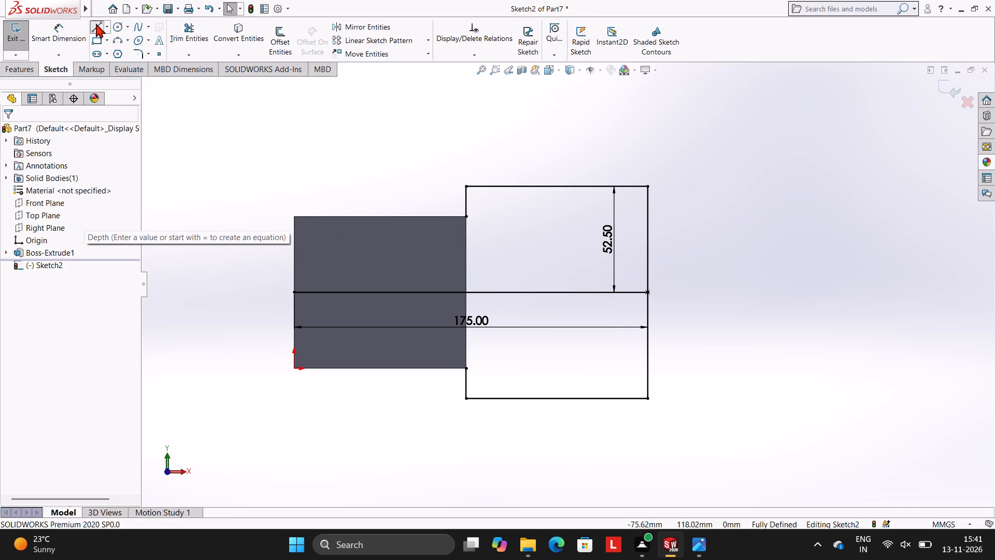
{"action": "left_click", "coordinate": [466, 218]}
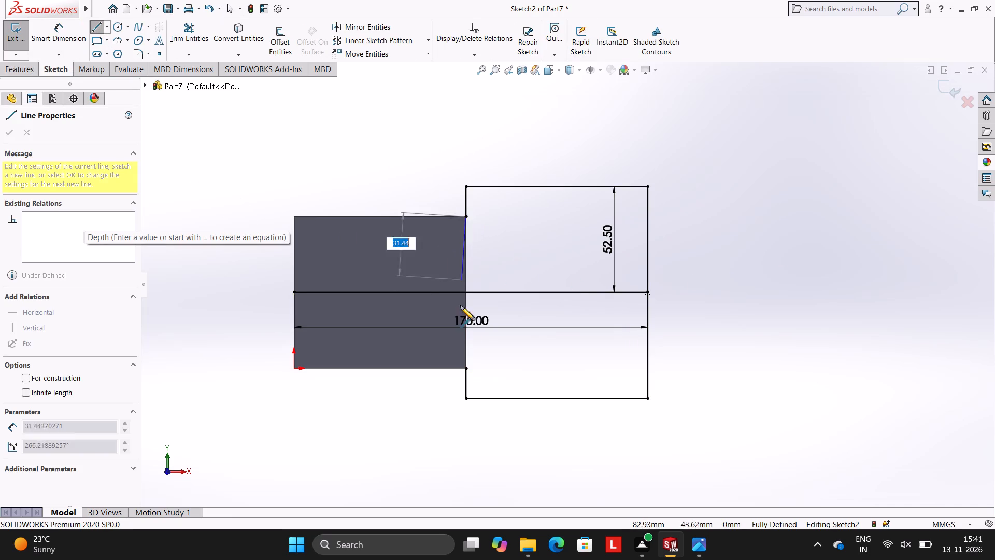
{"action": "left_click", "coordinate": [466, 367]}
{"action": "key", "text": "Escape"}
{"action": "key", "text": "Escape"}
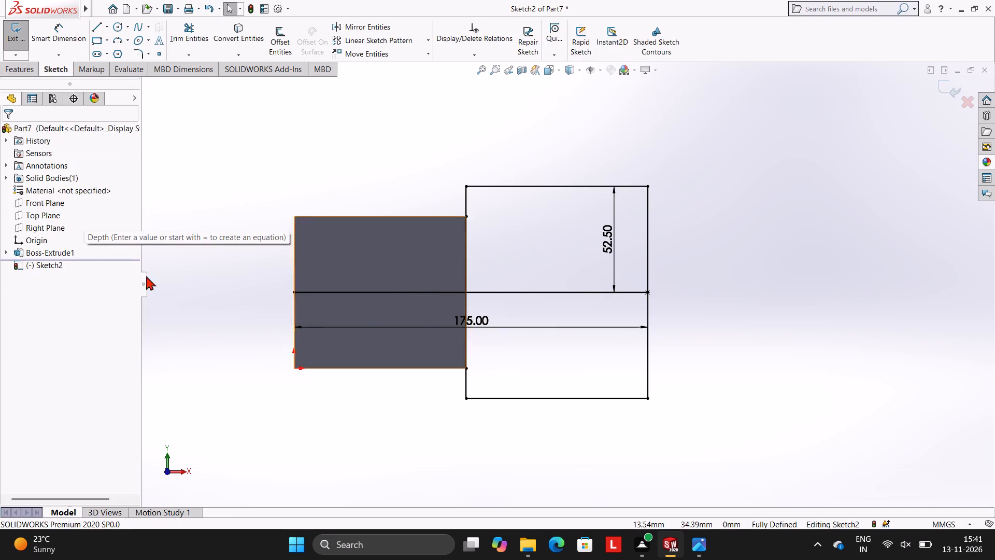
Extrude the two sketch regions beyond the block's right edge 12 mm, reversing the direction so they sit flush with the block.
{"action": "left_click", "coordinate": [35, 64]}
{"action": "left_click", "coordinate": [12, 48]}
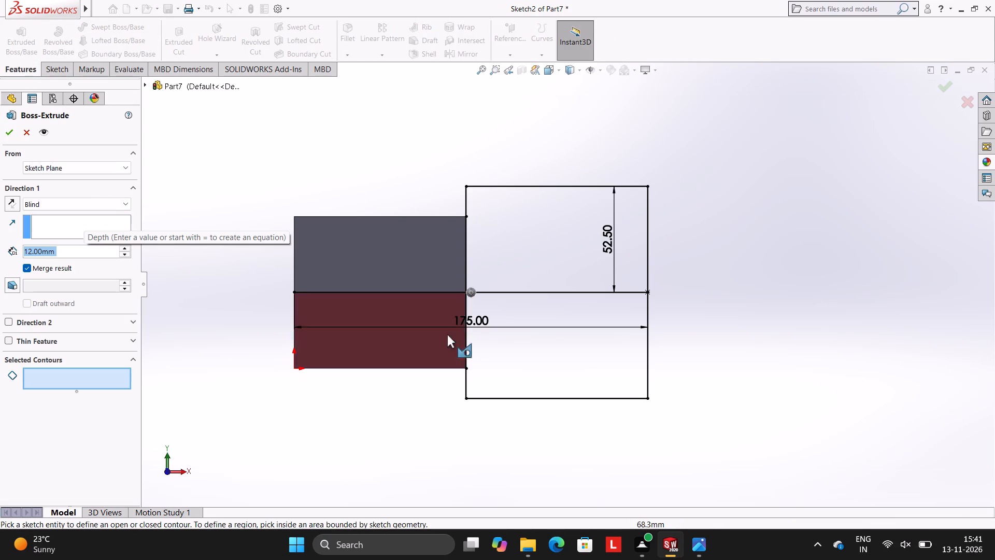
{"action": "left_click", "coordinate": [508, 254]}
{"action": "left_click", "coordinate": [522, 343]}
{"action": "middle_click_drag", "start_coordinate": [687, 330], "coordinate": [800, 340]}
{"action": "left_click", "coordinate": [10, 206]}
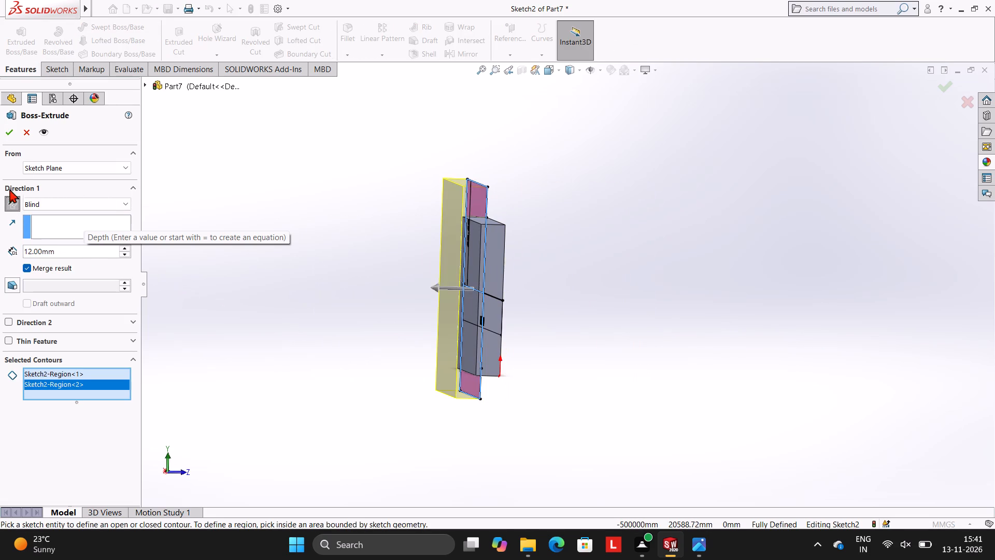
{"action": "left_click", "coordinate": [7, 132]}
{"action": "left_click", "coordinate": [246, 188]}
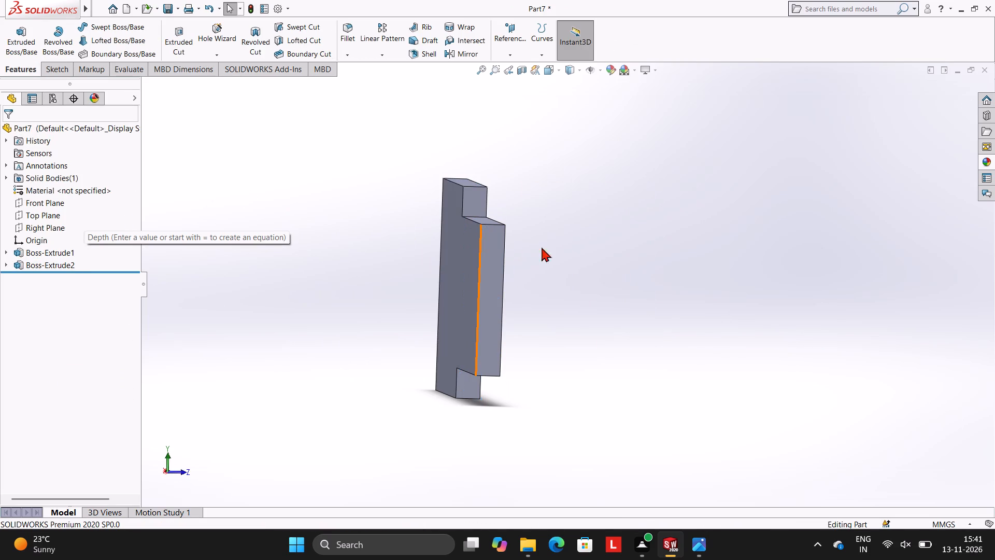
Fillet the upper inside corner edge, where the narrow block meets the wider section, with a 6 mm radius.
{"action": "scroll", "coordinate": [692, 290], "scroll_direction": "up", "scroll_amount": 2}
{"action": "middle_click_drag", "start_coordinate": [688, 289], "coordinate": [587, 237]}
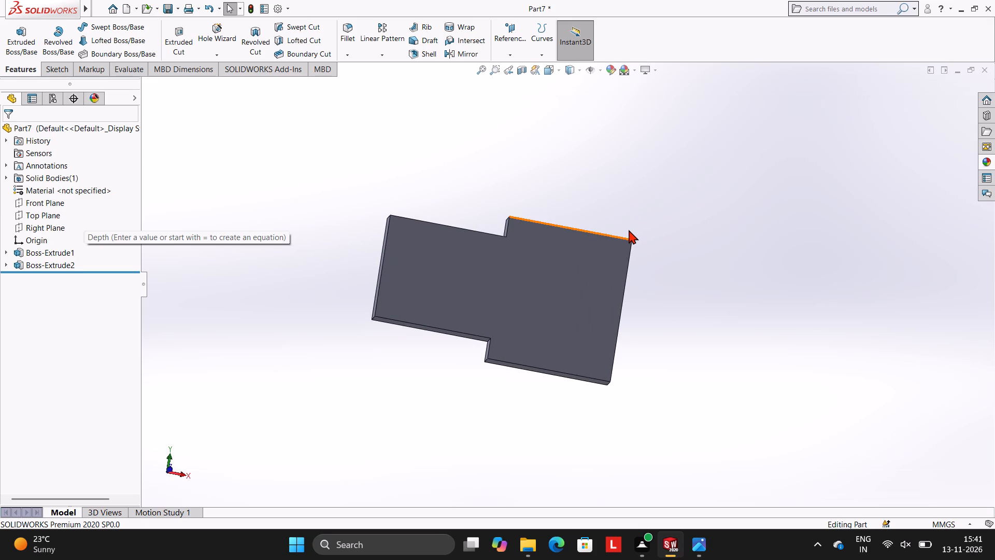
{"action": "middle_click_drag", "start_coordinate": [565, 232], "coordinate": [579, 324]}
{"action": "scroll", "coordinate": [507, 159], "scroll_direction": "down", "scroll_amount": 2}
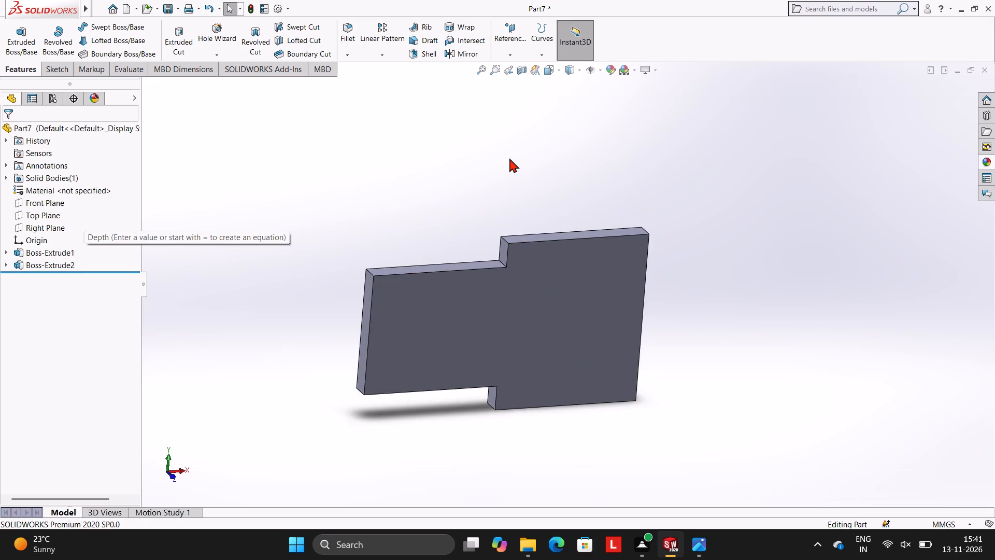
{"action": "scroll", "coordinate": [509, 158], "scroll_direction": "down", "scroll_amount": 2}
{"action": "scroll", "coordinate": [565, 197], "scroll_direction": "up", "scroll_amount": 3}
{"action": "middle_click_drag", "start_coordinate": [565, 197], "coordinate": [575, 254]}
{"action": "scroll", "coordinate": [585, 306], "scroll_direction": "down", "scroll_amount": 4}
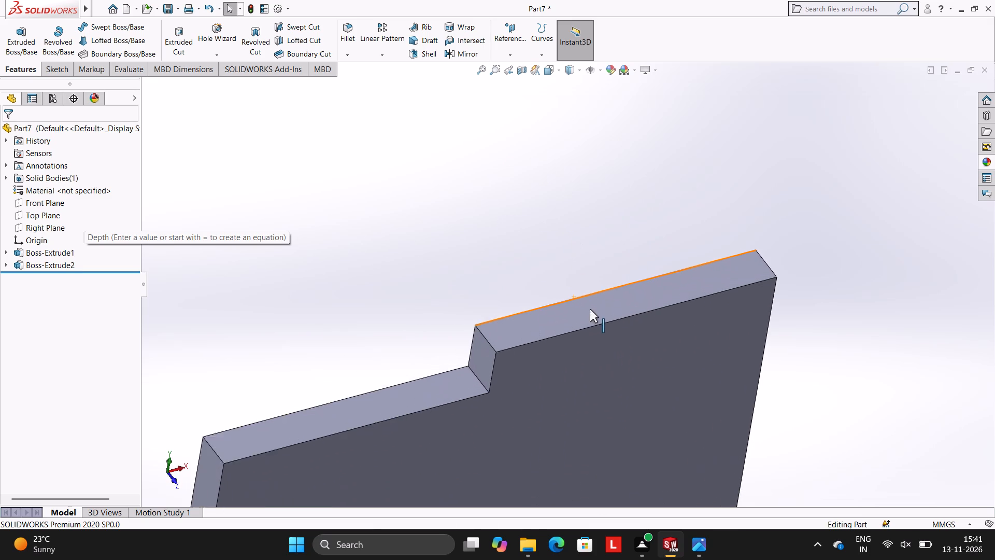
{"action": "scroll", "coordinate": [590, 311], "scroll_direction": "up", "scroll_amount": 4}
{"action": "middle_click_drag", "start_coordinate": [611, 356], "coordinate": [618, 384]}
{"action": "scroll", "coordinate": [585, 356], "scroll_direction": "down", "scroll_amount": 4}
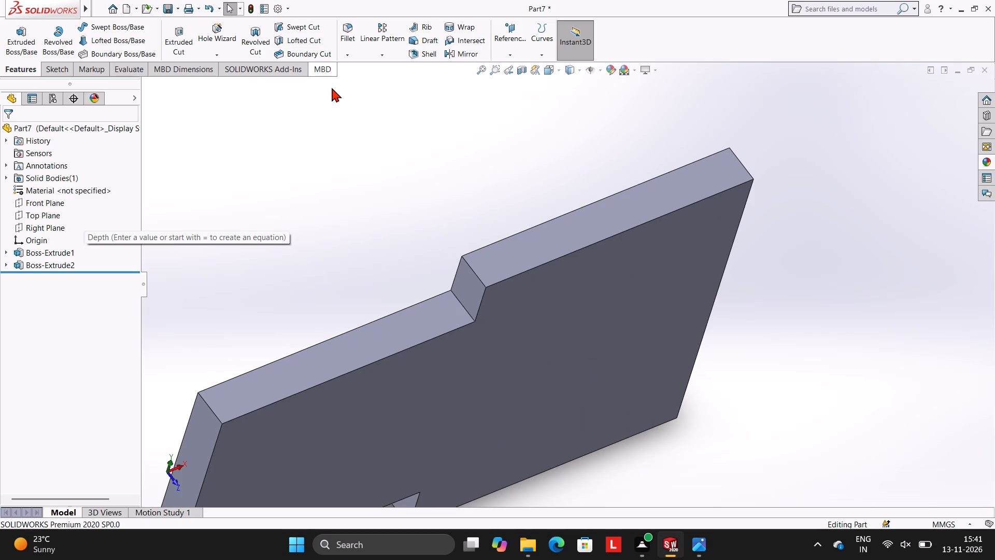
{"action": "left_click", "coordinate": [348, 51]}
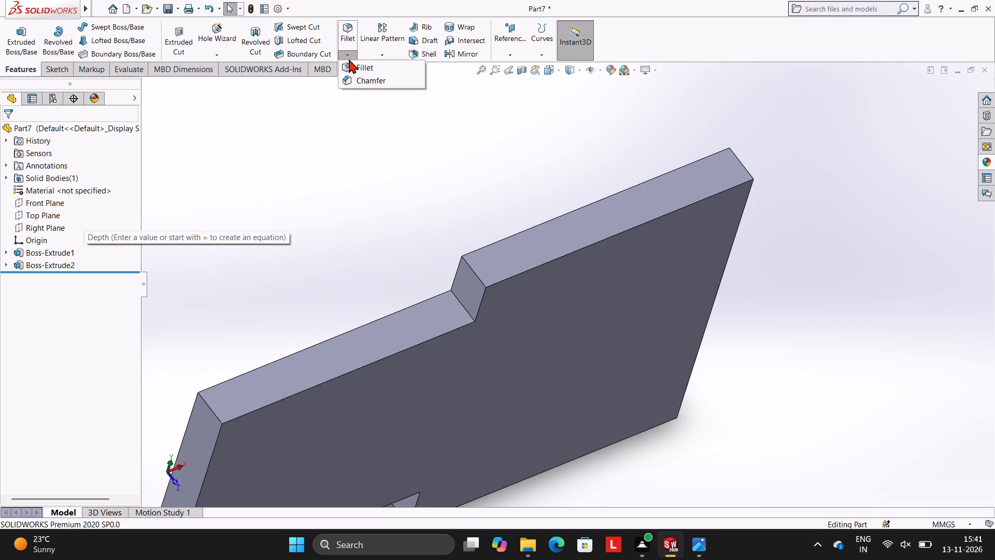
{"action": "left_click", "coordinate": [364, 65]}
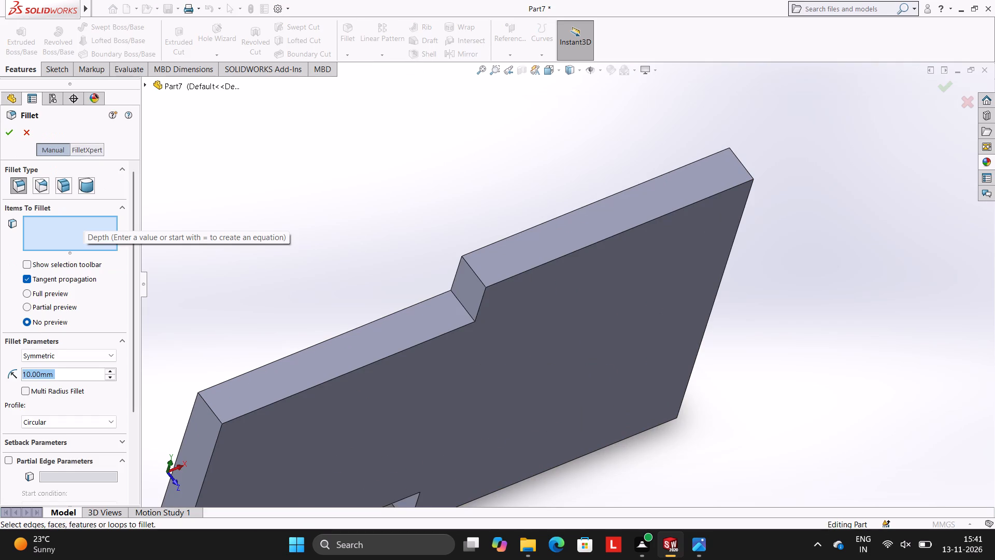
{"action": "key", "text": "6"}
{"action": "key", "text": "Return"}
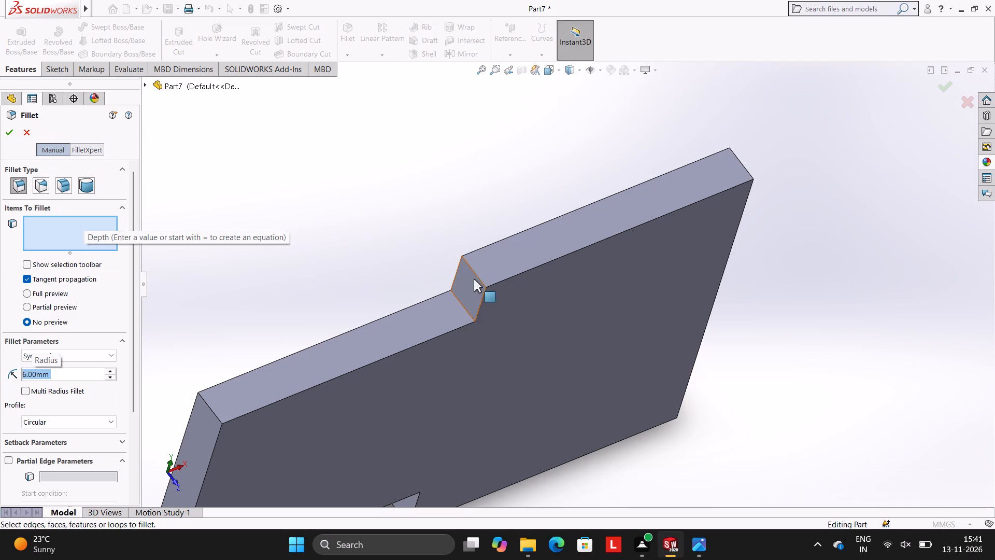
{"action": "left_click", "coordinate": [462, 306]}
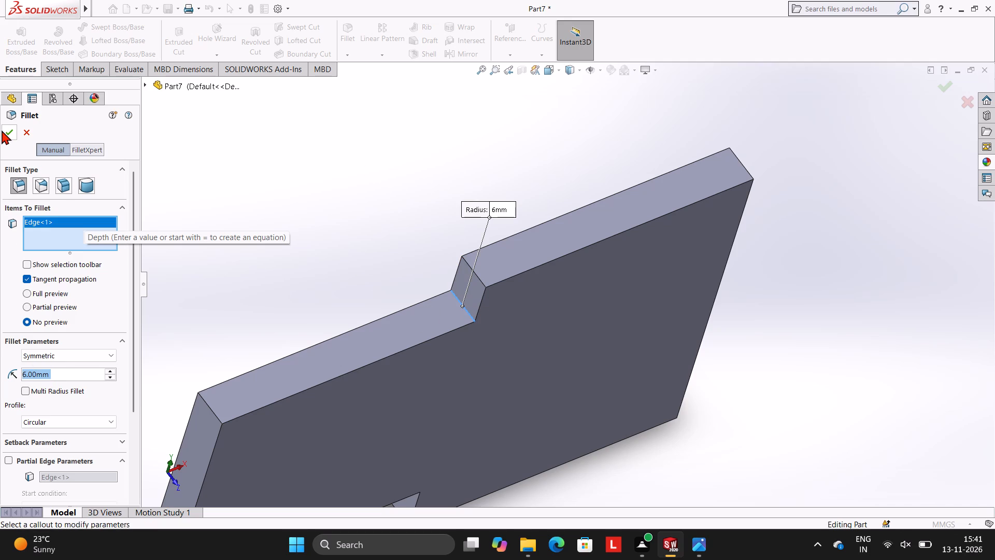
{"action": "left_click", "coordinate": [10, 133]}
{"action": "left_click", "coordinate": [206, 150]}
Fillet the lower inside corner edge between the narrow block and the wider section with a 6 mm radius.
{"action": "scroll", "coordinate": [559, 262], "scroll_direction": "up", "scroll_amount": 3}
{"action": "middle_click_drag", "start_coordinate": [590, 275], "coordinate": [571, 216]}
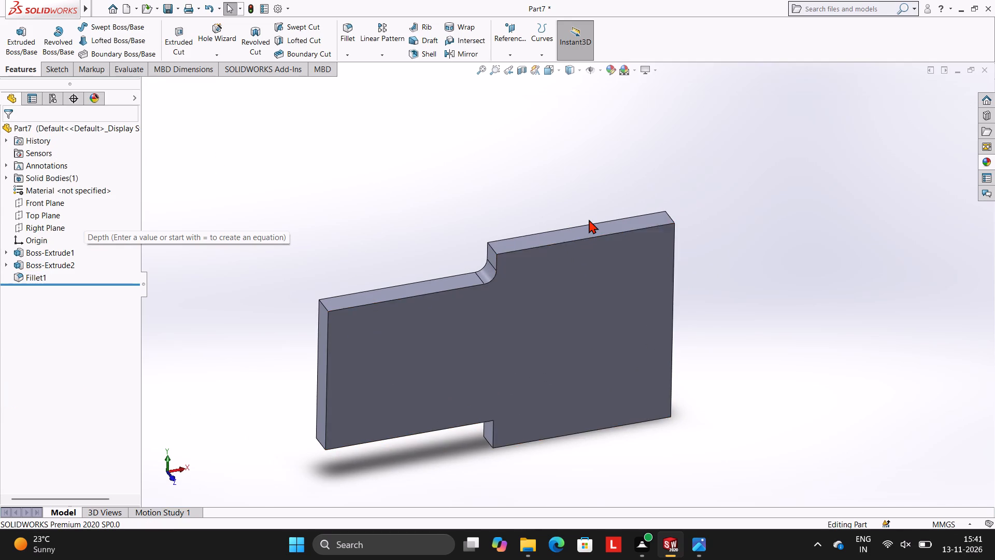
{"action": "middle_click_drag", "start_coordinate": [641, 262], "coordinate": [623, 171]}
{"action": "middle_click_drag", "start_coordinate": [580, 304], "coordinate": [607, 219]}
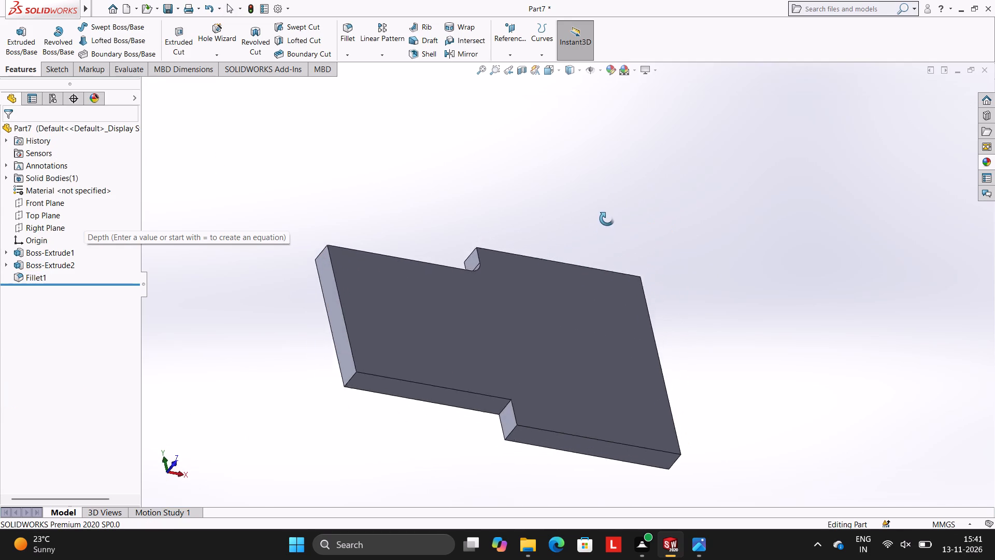
{"action": "middle_click_drag", "start_coordinate": [607, 219], "coordinate": [601, 220]}
{"action": "scroll", "coordinate": [597, 396], "scroll_direction": "down", "scroll_amount": 2}
{"action": "scroll", "coordinate": [598, 396], "scroll_direction": "up", "scroll_amount": 2}
{"action": "middle_click_drag", "start_coordinate": [599, 409], "coordinate": [610, 321]}
{"action": "scroll", "coordinate": [533, 341], "scroll_direction": "down", "scroll_amount": 2}
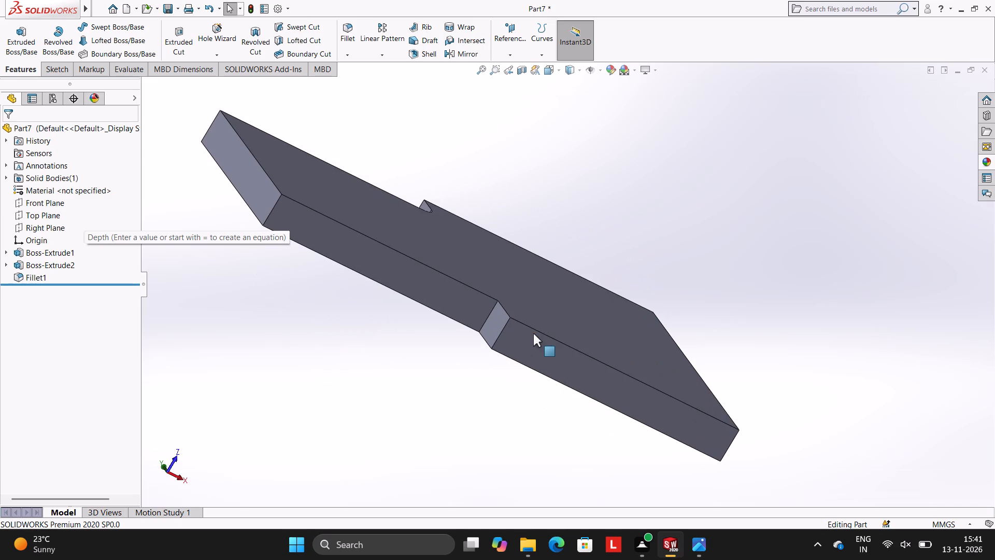
{"action": "left_click", "coordinate": [348, 58]}
{"action": "left_click", "coordinate": [352, 67]}
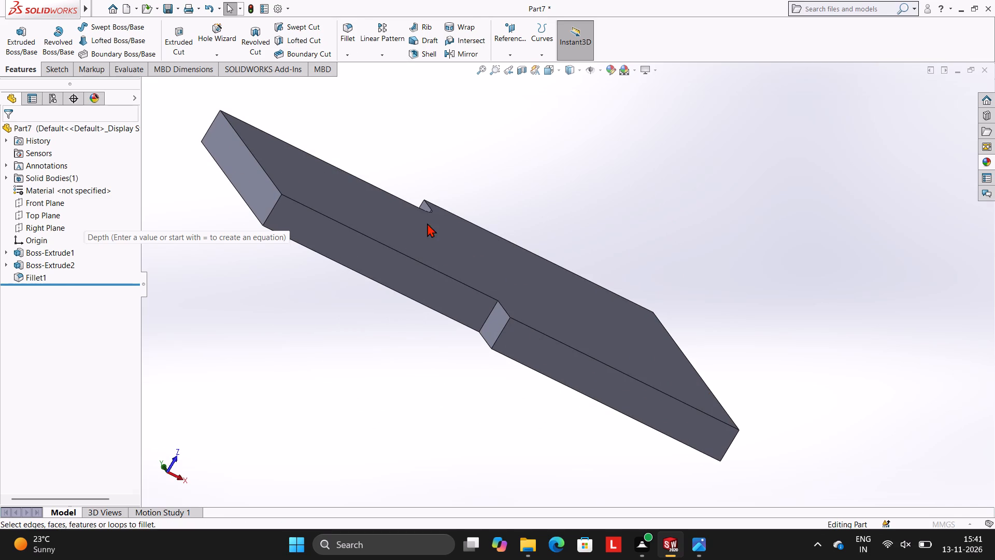
{"action": "left_click", "coordinate": [486, 318]}
{"action": "left_click", "coordinate": [8, 129]}
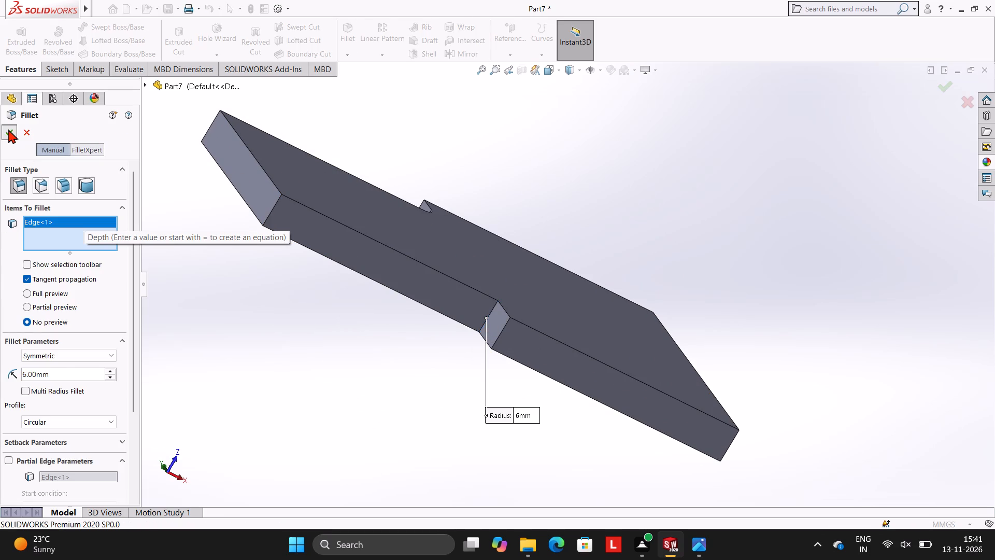
{"action": "left_click", "coordinate": [338, 151]}
Examine the stepped plate and its two filleted inside corners from all sides.
{"action": "scroll", "coordinate": [338, 151], "scroll_direction": "up", "scroll_amount": 2}
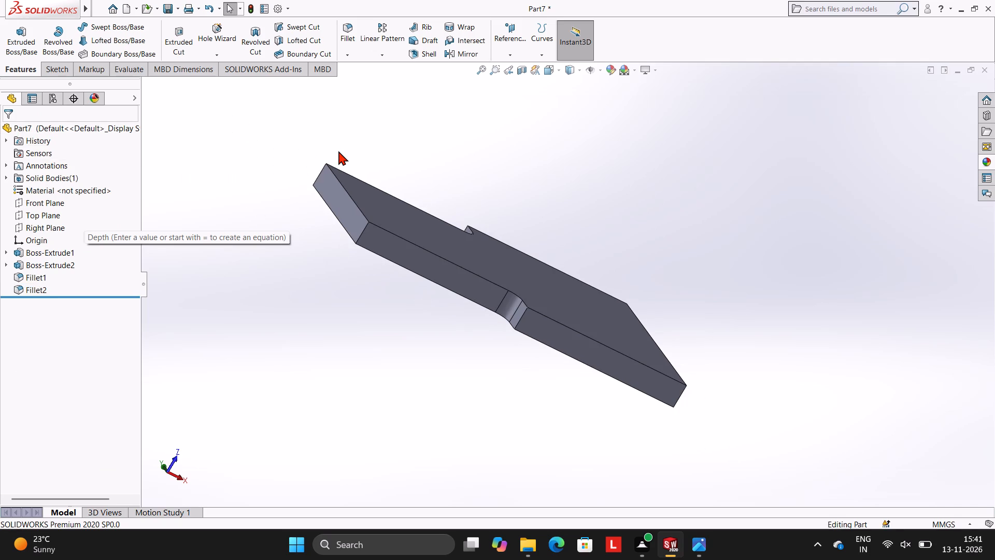
{"action": "scroll", "coordinate": [516, 181], "scroll_direction": "up", "scroll_amount": 2}
{"action": "middle_click_drag", "start_coordinate": [578, 183], "coordinate": [527, 191]}
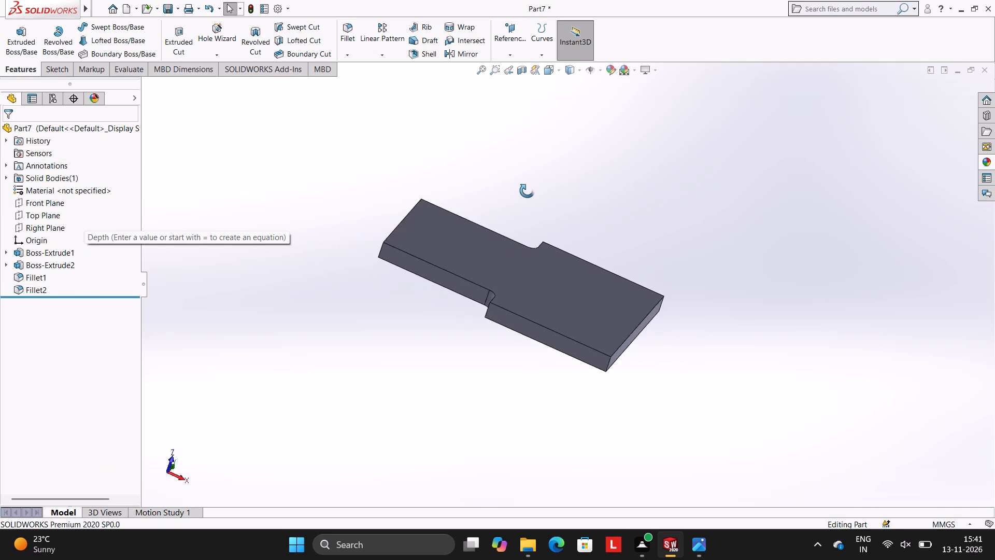
{"action": "middle_click_drag", "start_coordinate": [527, 191], "coordinate": [519, 258]}
{"action": "middle_click_drag", "start_coordinate": [379, 278], "coordinate": [393, 384]}
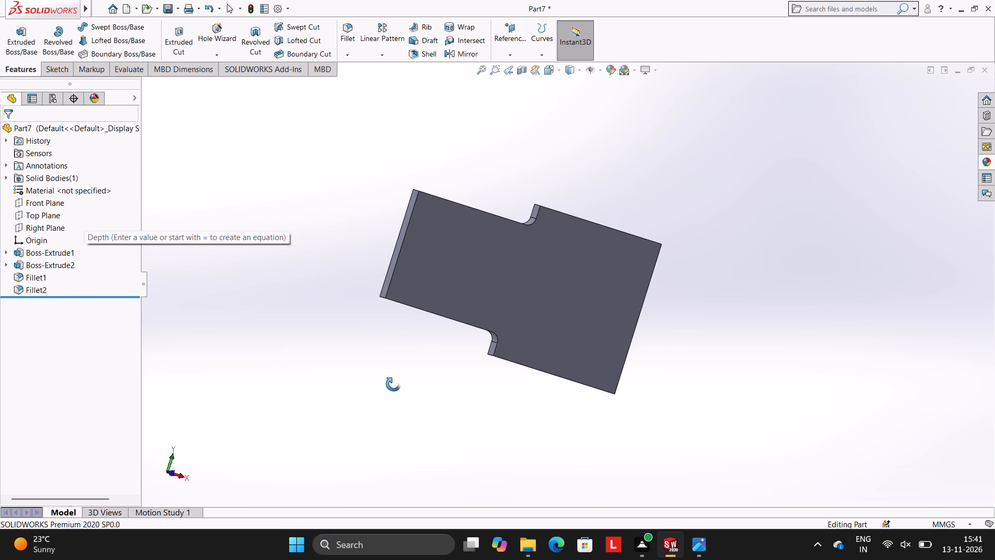
{"action": "middle_click_drag", "start_coordinate": [393, 384], "coordinate": [387, 383]}
{"action": "scroll", "coordinate": [483, 175], "scroll_direction": "down", "scroll_amount": 1}
{"action": "middle_click_drag", "start_coordinate": [483, 175], "coordinate": [329, 256]}
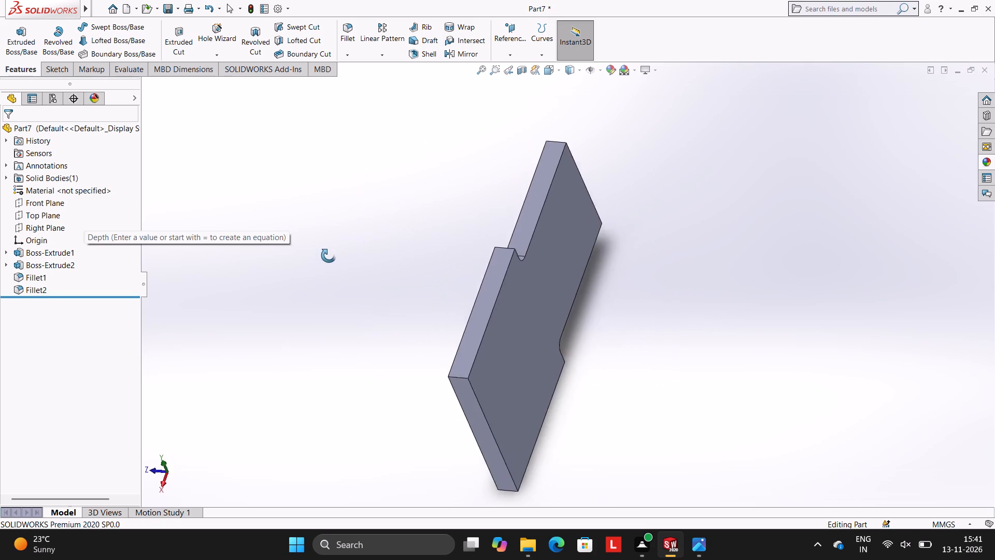
{"action": "middle_click_drag", "start_coordinate": [329, 256], "coordinate": [325, 261]}
{"action": "middle_click_drag", "start_coordinate": [626, 339], "coordinate": [735, 427]}
{"action": "middle_click_drag", "start_coordinate": [549, 200], "coordinate": [326, 387]}
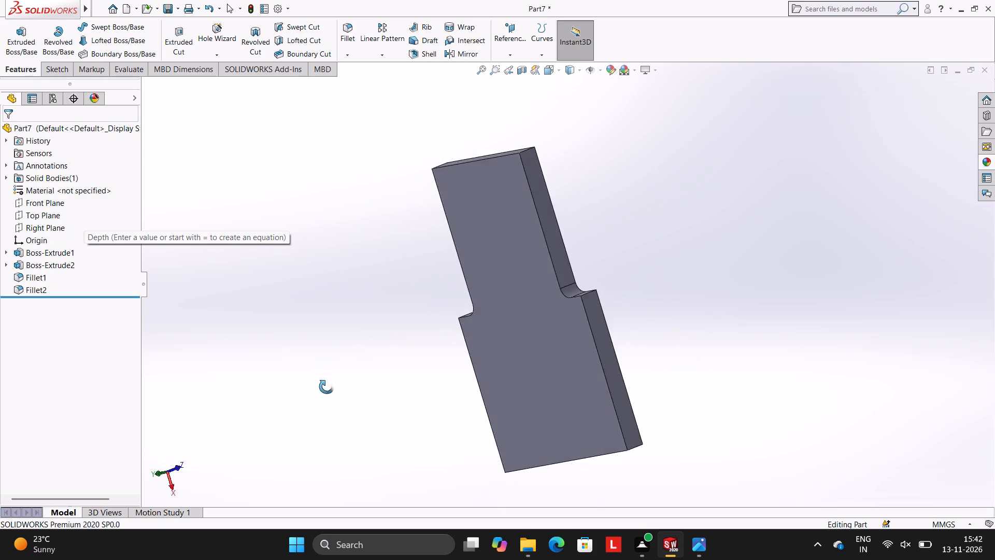
{"action": "middle_click_drag", "start_coordinate": [326, 387], "coordinate": [452, 415]}
{"action": "middle_click_drag", "start_coordinate": [545, 212], "coordinate": [450, 180]}
{"action": "middle_click_drag", "start_coordinate": [558, 319], "coordinate": [532, 422]}
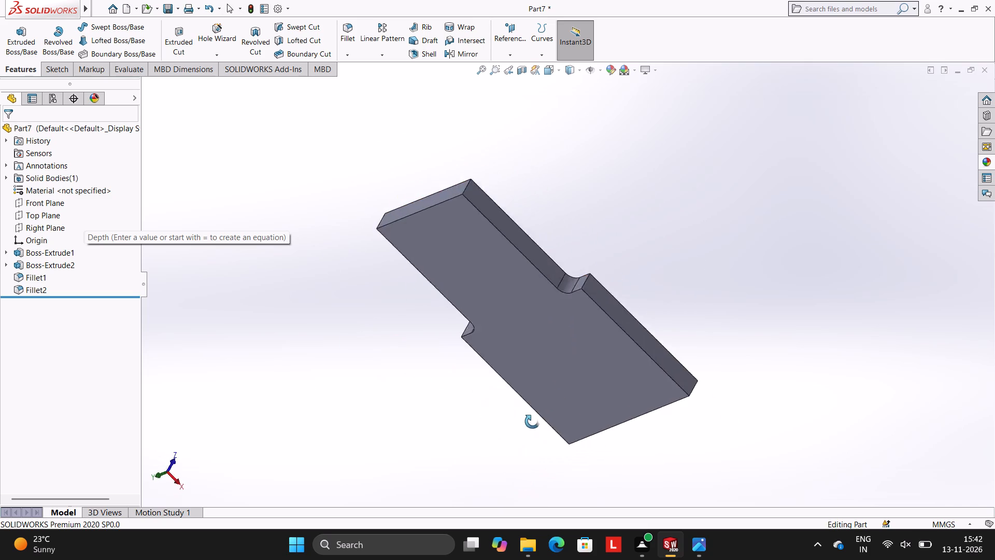
{"action": "middle_click_drag", "start_coordinate": [532, 422], "coordinate": [508, 253]}
{"action": "middle_click_drag", "start_coordinate": [596, 343], "coordinate": [634, 280]}
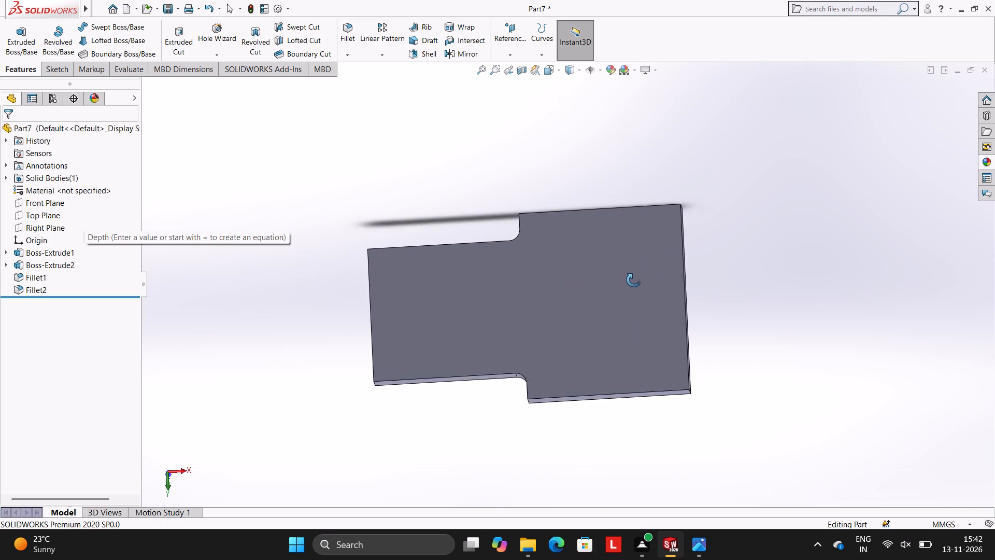
{"action": "middle_click_drag", "start_coordinate": [634, 280], "coordinate": [640, 255]}
{"action": "scroll", "coordinate": [637, 332], "scroll_direction": "up", "scroll_amount": 1}
{"action": "middle_click_drag", "start_coordinate": [724, 326], "coordinate": [727, 303]}
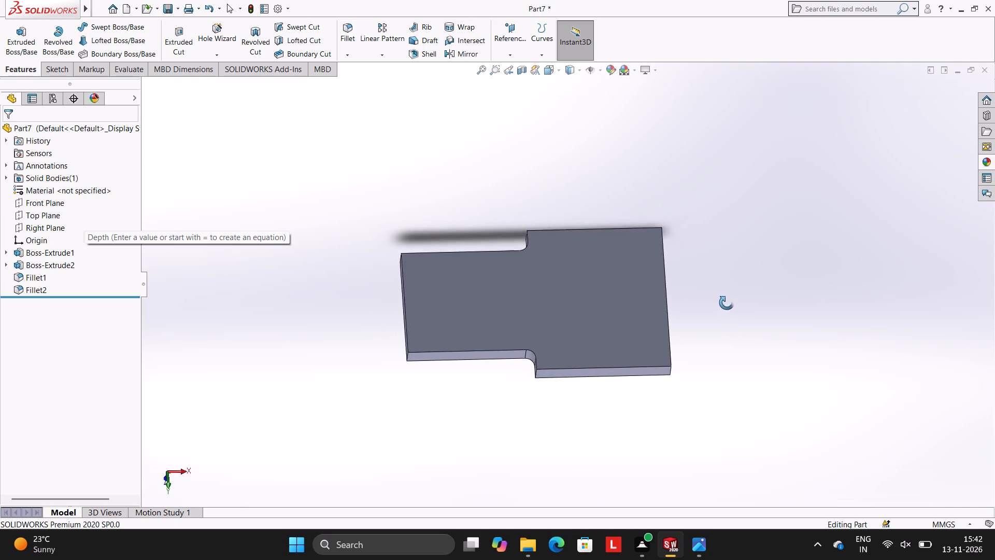
{"action": "middle_click_drag", "start_coordinate": [727, 303], "coordinate": [730, 301]}
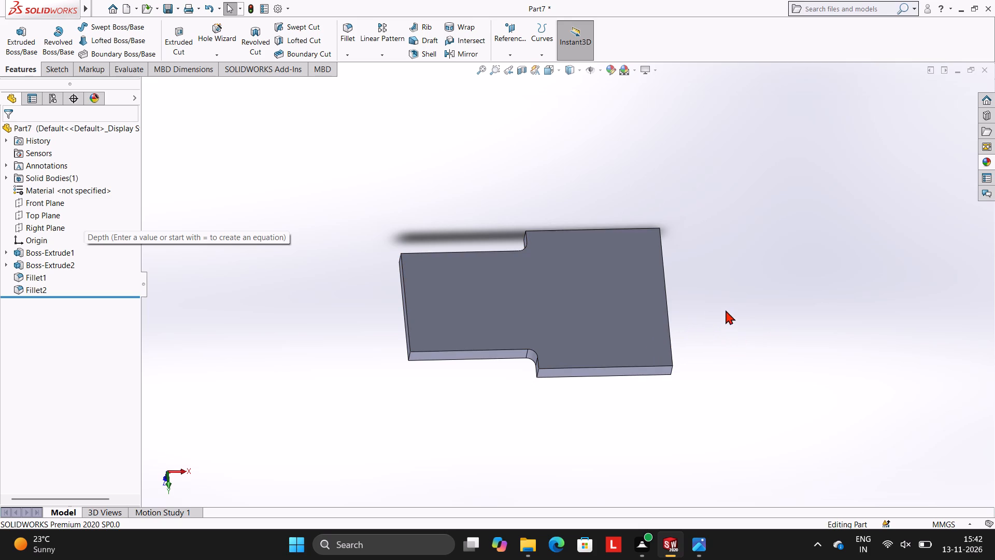
Open a new sketch on the plate's flat face shared by both sections and view it straight on.
{"action": "middle_click_drag", "start_coordinate": [758, 265], "coordinate": [723, 205]}
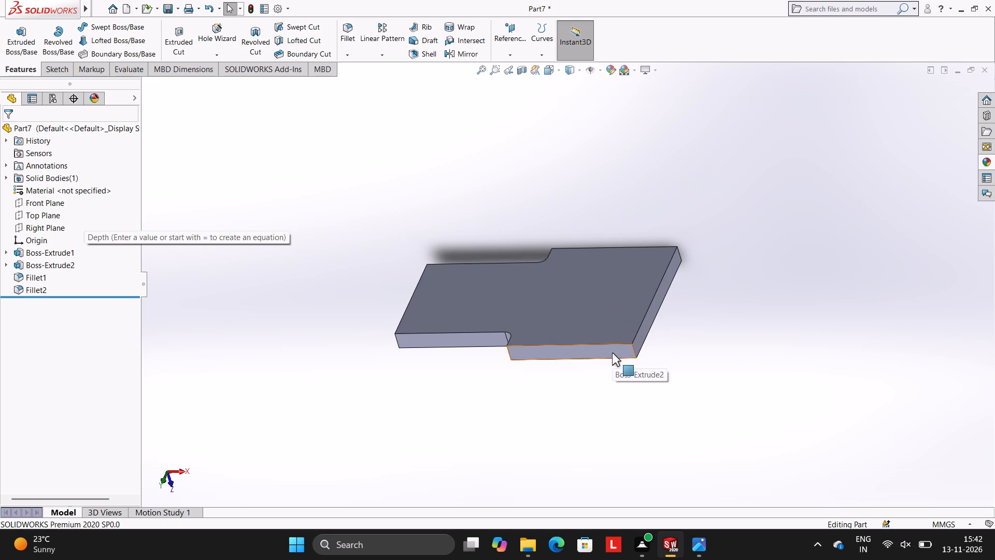
{"action": "middle_click_drag", "start_coordinate": [699, 305], "coordinate": [736, 193]}
{"action": "scroll", "coordinate": [715, 279], "scroll_direction": "down", "scroll_amount": 1}
{"action": "middle_click_drag", "start_coordinate": [715, 279], "coordinate": [696, 198]}
{"action": "scroll", "coordinate": [696, 202], "scroll_direction": "up", "scroll_amount": 1}
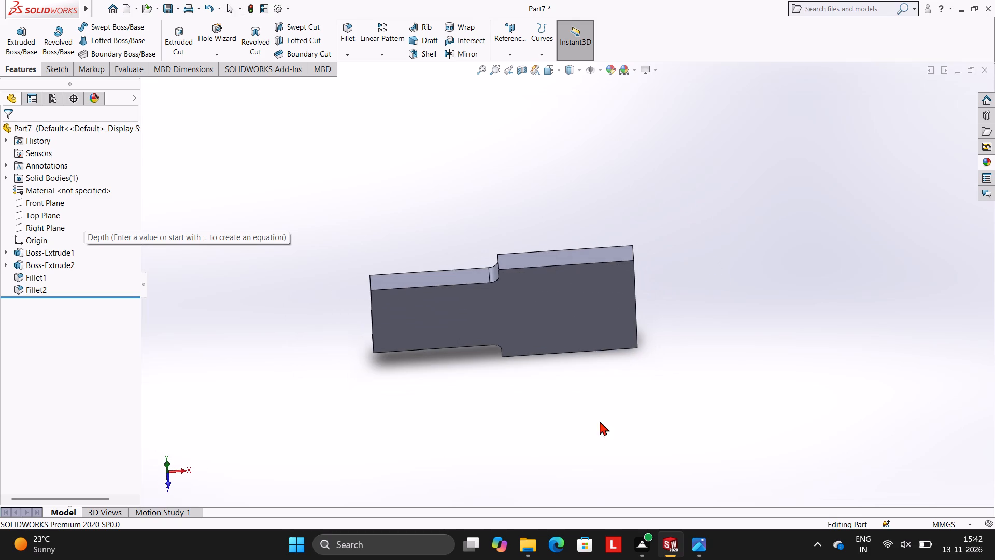
{"action": "left_click", "coordinate": [596, 281]}
{"action": "left_click", "coordinate": [641, 250]}
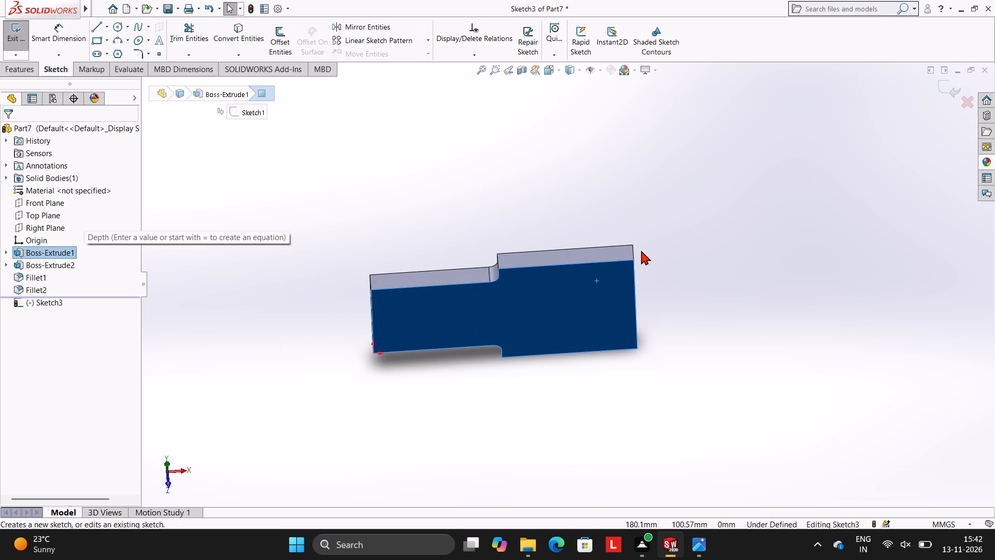
{"action": "key", "text": "ctrl+8"}
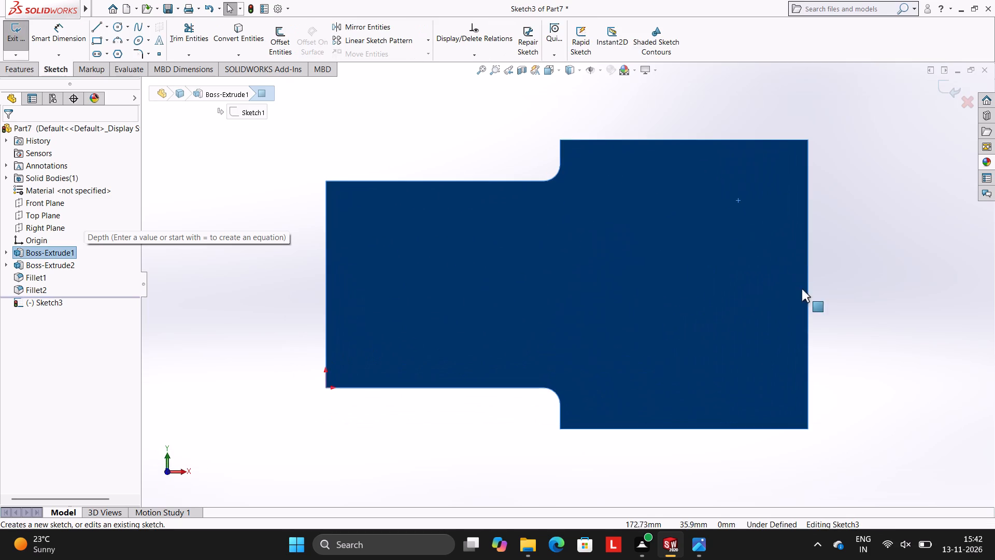
{"action": "scroll", "coordinate": [809, 309], "scroll_direction": "up", "scroll_amount": 3}
{"action": "scroll", "coordinate": [852, 279], "scroll_direction": "down", "scroll_amount": 2}
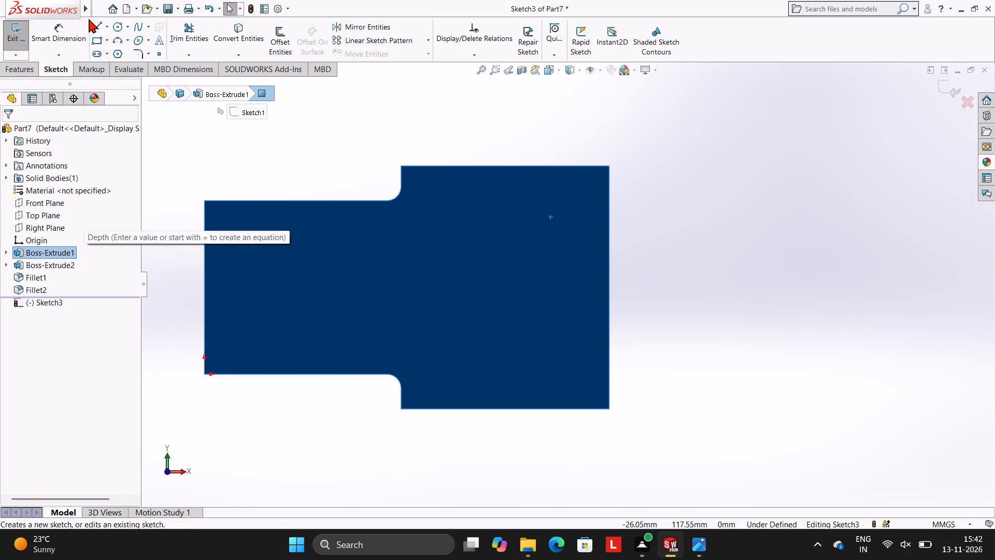
Sketch a closed rectangle extending 30 mm outward from the wider section's end edge, spanning that edge's full length.
{"action": "left_click", "coordinate": [95, 24]}
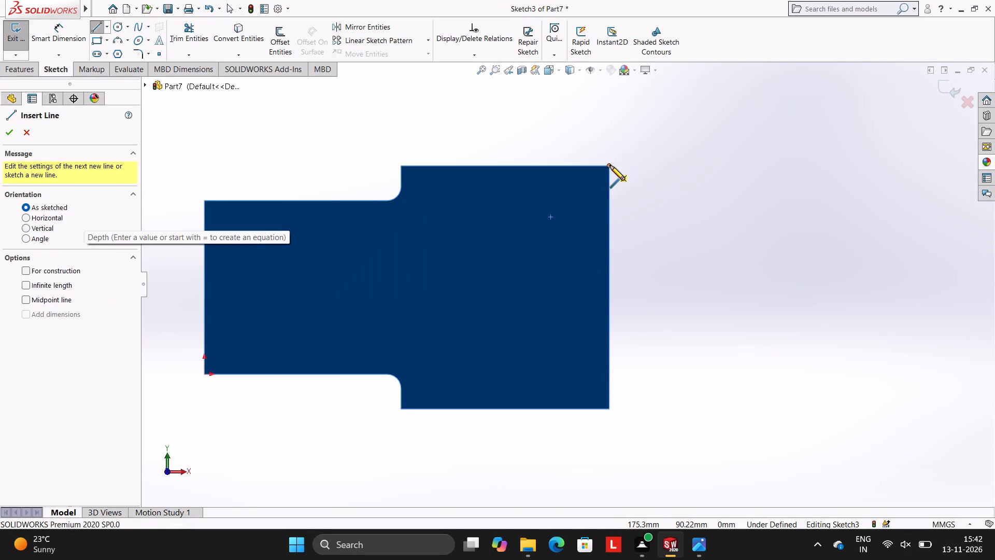
{"action": "left_click", "coordinate": [610, 165]}
{"action": "type", "text": "30"}
{"action": "key", "text": "Return"}
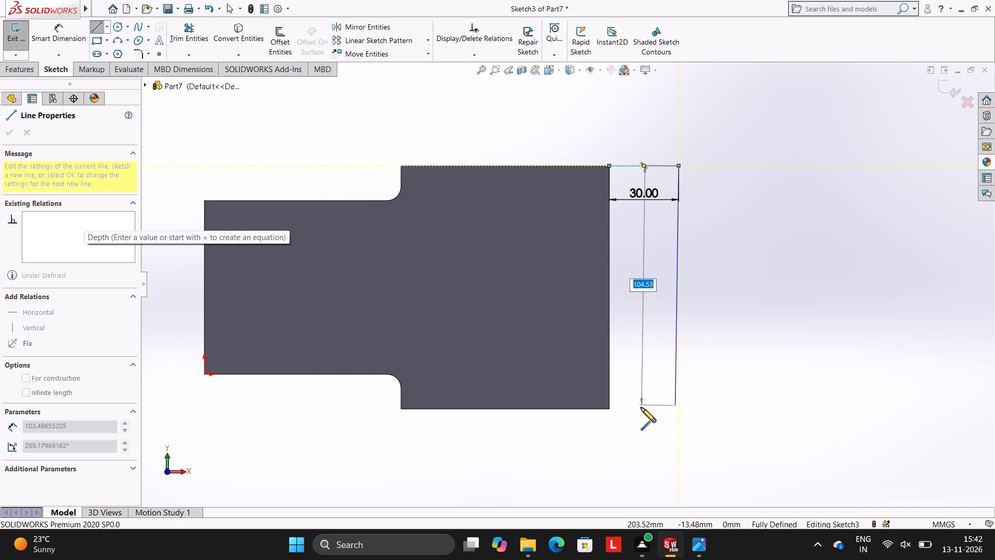
{"action": "left_click", "coordinate": [676, 408]}
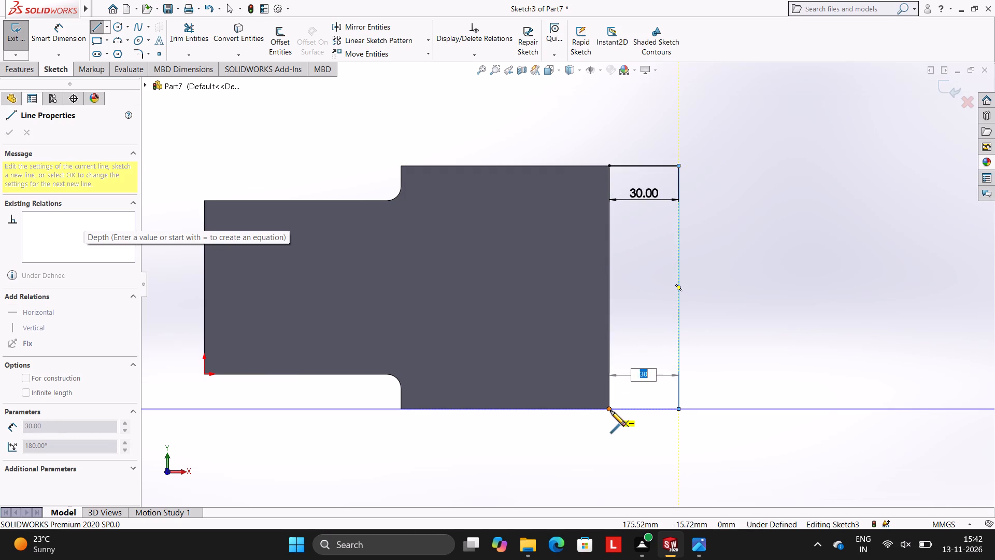
{"action": "left_click", "coordinate": [610, 411]}
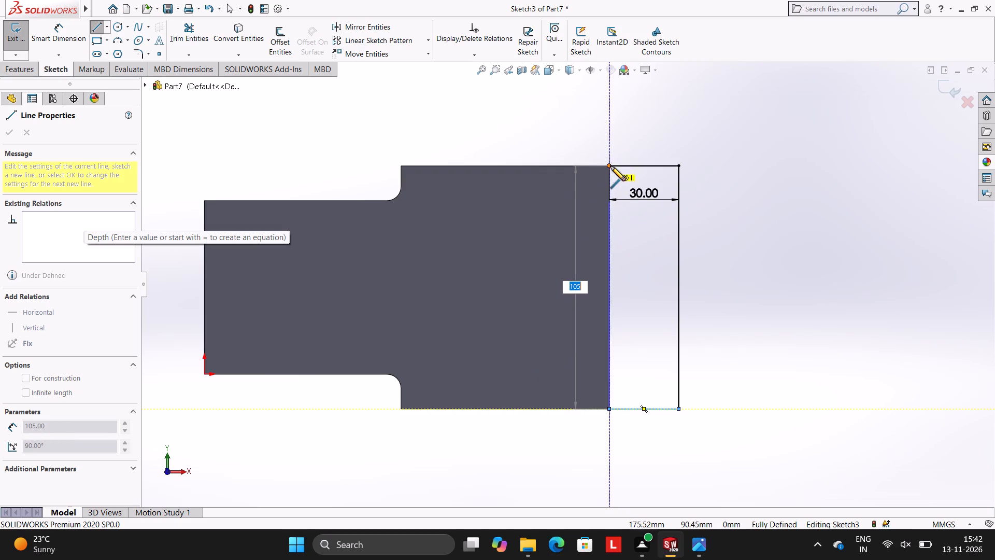
{"action": "left_click", "coordinate": [610, 166]}
{"action": "key", "text": "Escape"}
{"action": "key", "text": "Escape"}
{"action": "scroll", "coordinate": [702, 136], "scroll_direction": "up", "scroll_amount": 2}
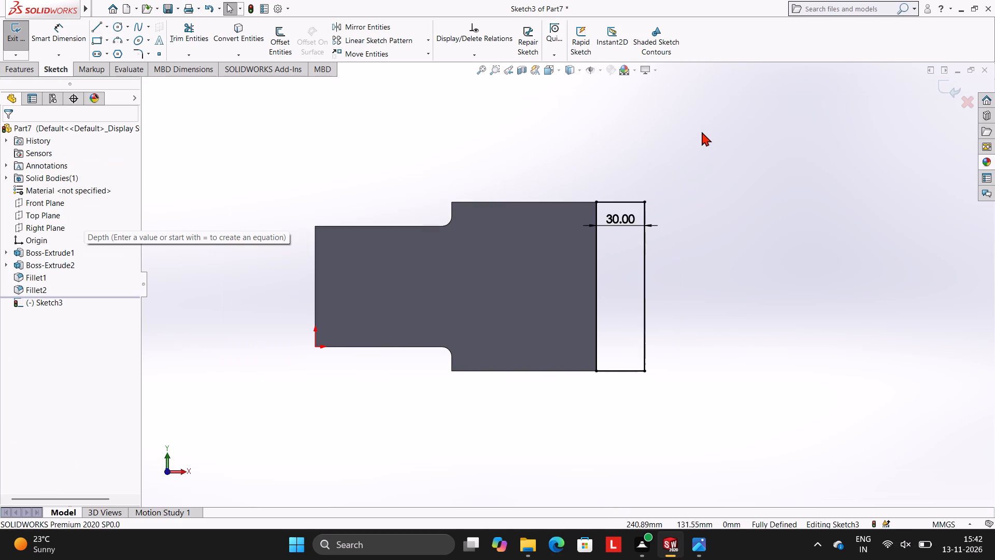
Extrude the rectangle 5 mm with the direction reversed, forming a thin ledge on the wider section's end.
{"action": "middle_click_drag", "start_coordinate": [707, 137], "coordinate": [716, 411]}
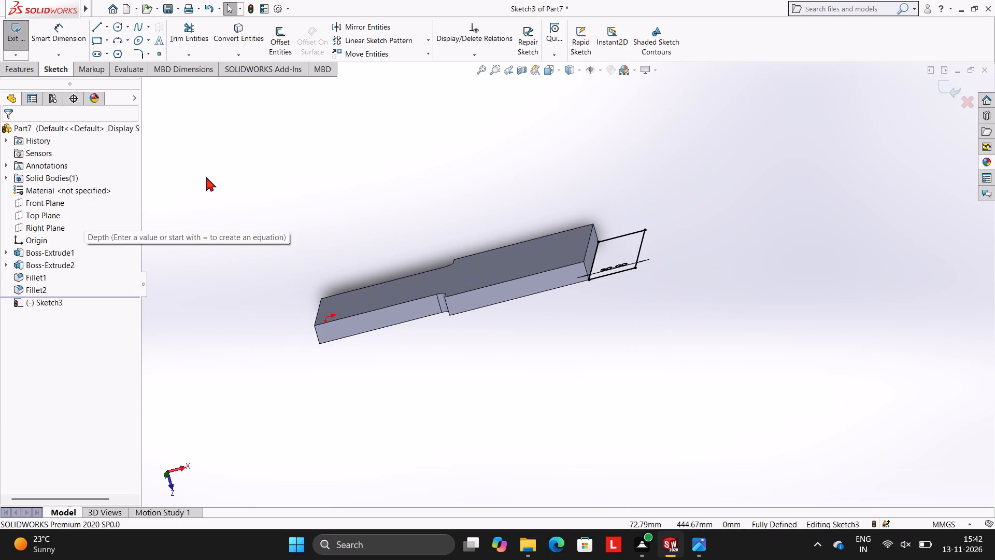
{"action": "left_click", "coordinate": [33, 71]}
{"action": "left_click", "coordinate": [33, 43]}
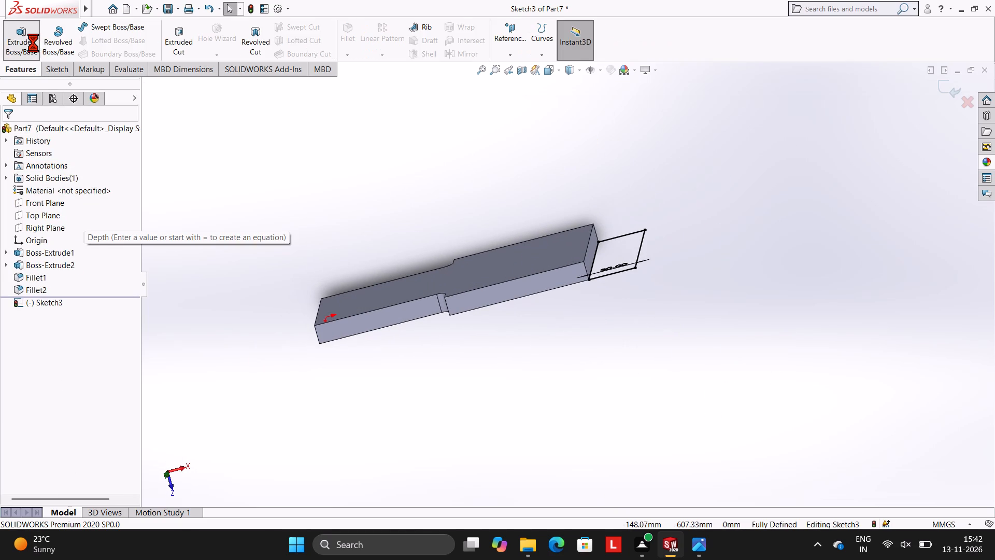
{"action": "left_click", "coordinate": [10, 199]}
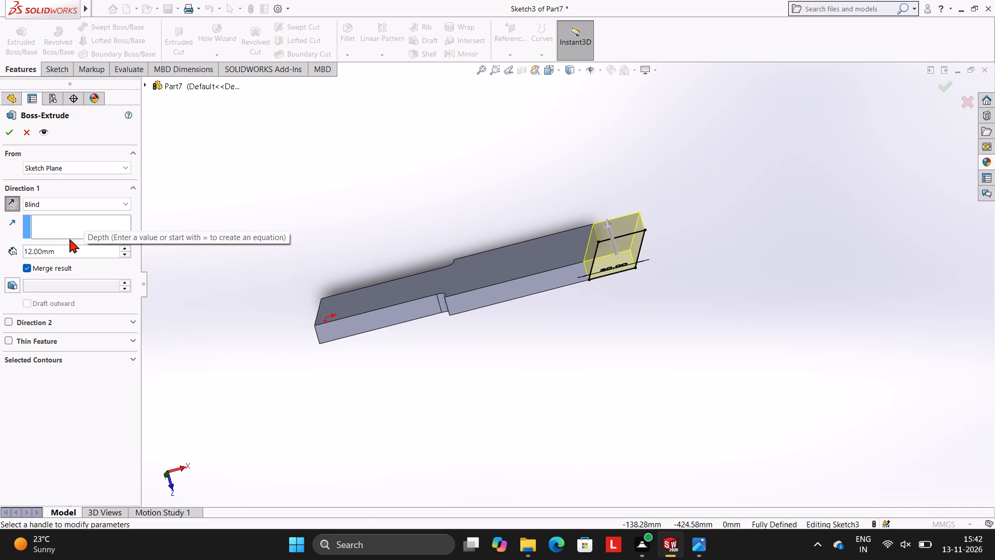
{"action": "left_click", "coordinate": [77, 255]}
{"action": "key", "text": "BackSpace"}
{"action": "key", "text": "BackSpace"}
{"action": "key", "text": "BackSpace"}
{"action": "key", "text": "BackSpace"}
{"action": "key", "text": "BackSpace"}
{"action": "key", "text": "BackSpace"}
{"action": "key", "text": "BackSpace"}
{"action": "key", "text": "BackSpace"}
{"action": "key", "text": "BackSpace"}
{"action": "key", "text": "BackSpace"}
{"action": "key", "text": "BackSpace"}
{"action": "key", "text": "BackSpace"}
{"action": "key", "text": "BackSpace"}
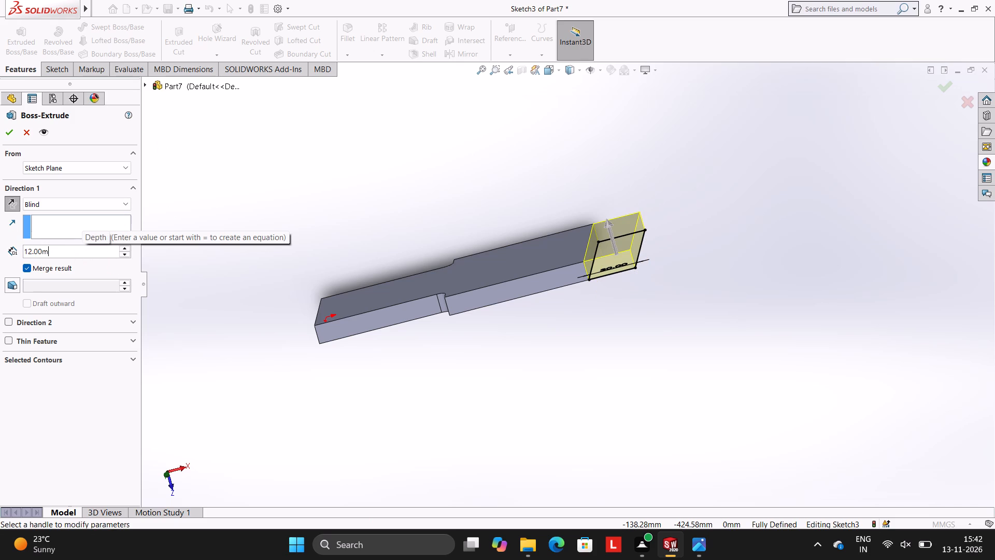
{"action": "key", "text": "5"}
{"action": "key", "text": "Return"}
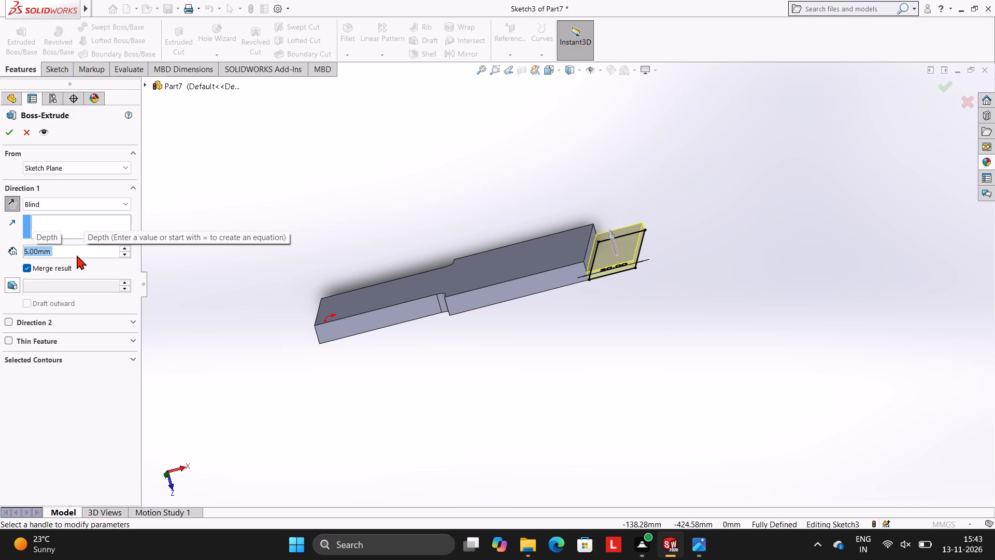
{"action": "left_click", "coordinate": [7, 133]}
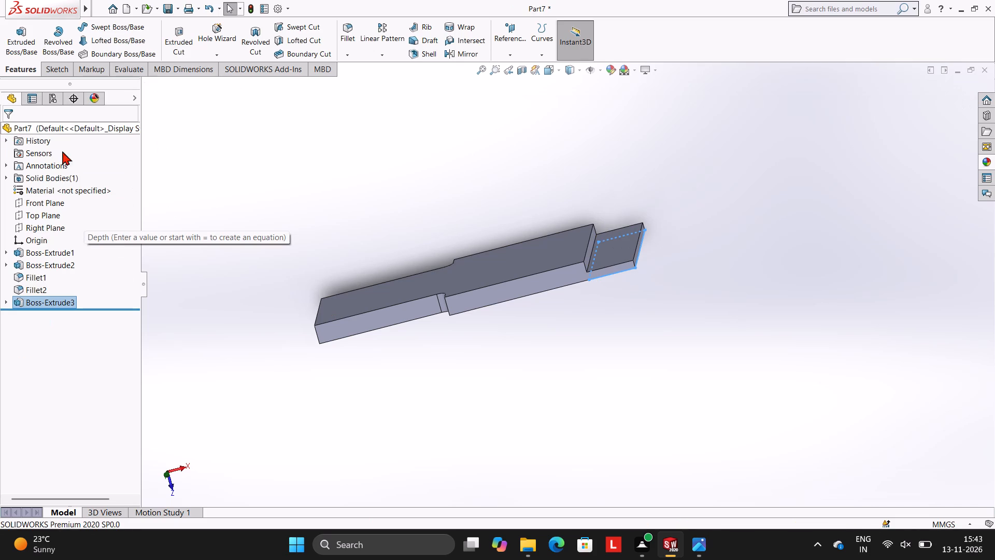
{"action": "left_click", "coordinate": [304, 150]}
Open a new sketch on the long side face of the wider section and view it straight on.
{"action": "middle_click", "coordinate": [464, 162]}
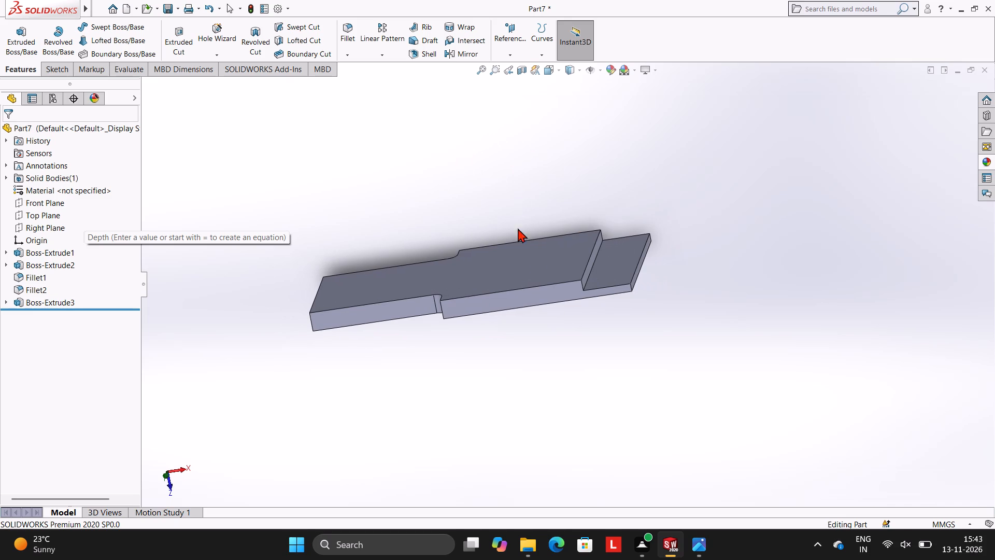
{"action": "middle_click_drag", "start_coordinate": [641, 235], "coordinate": [625, 243]}
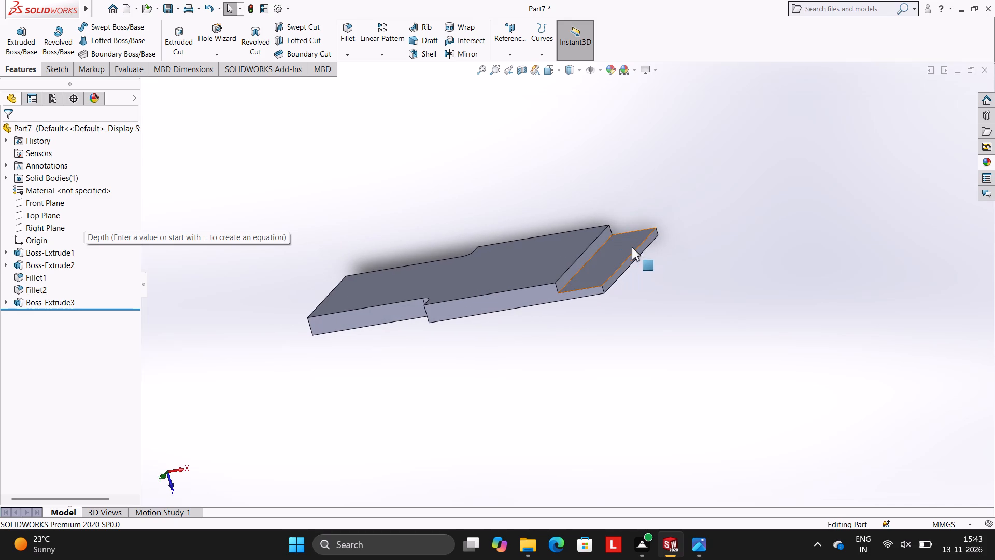
{"action": "left_click", "coordinate": [542, 296]}
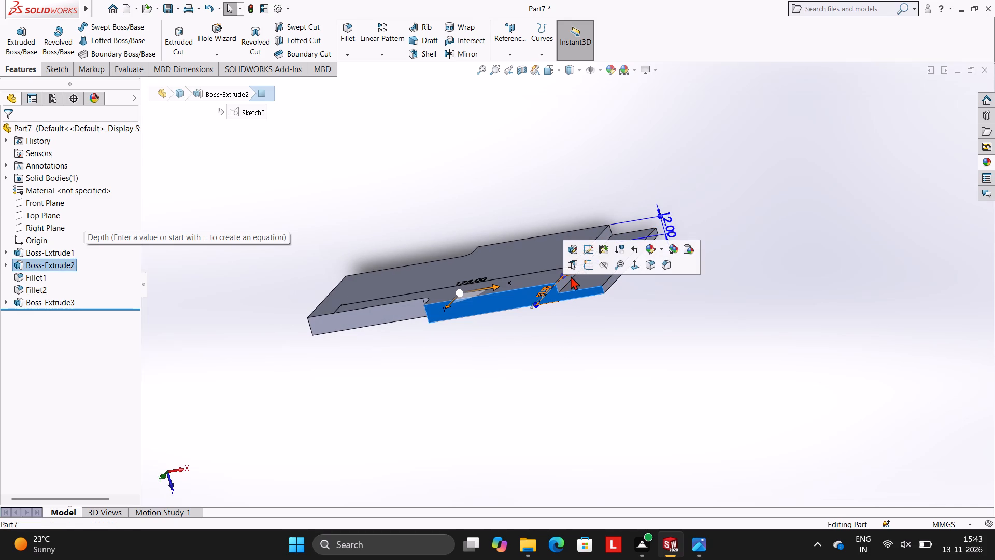
{"action": "left_click", "coordinate": [584, 267]}
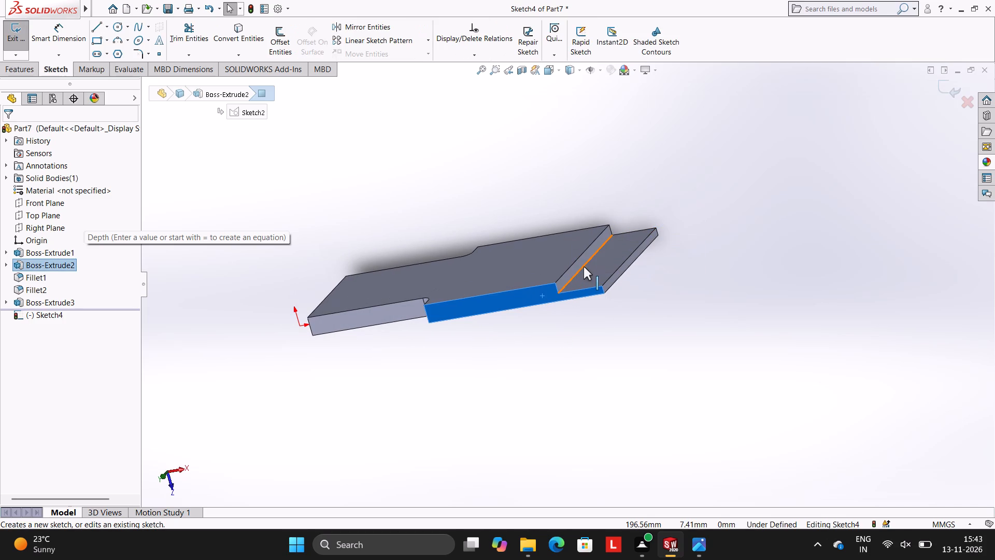
{"action": "key", "text": "ctrl+8"}
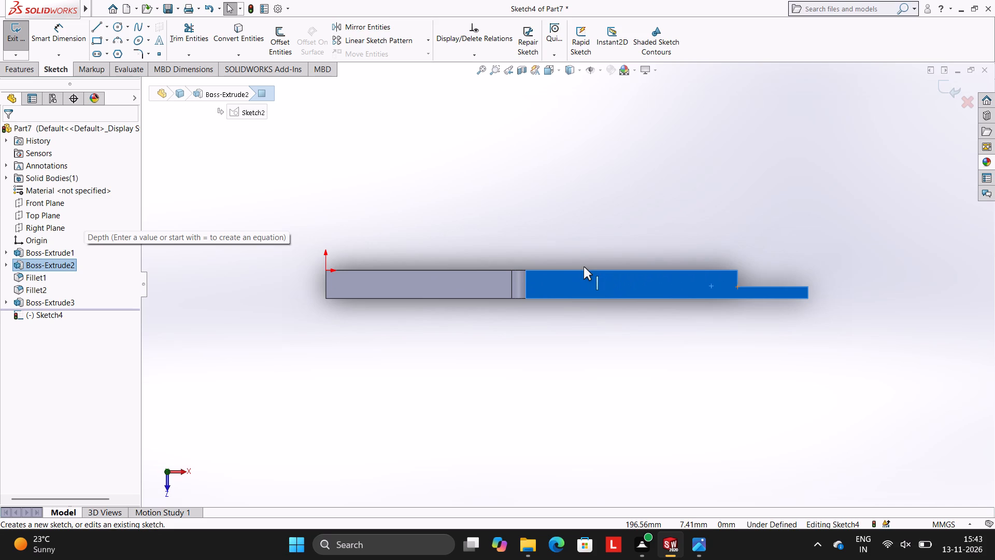
{"action": "scroll", "coordinate": [733, 291], "scroll_direction": "up", "scroll_amount": 1}
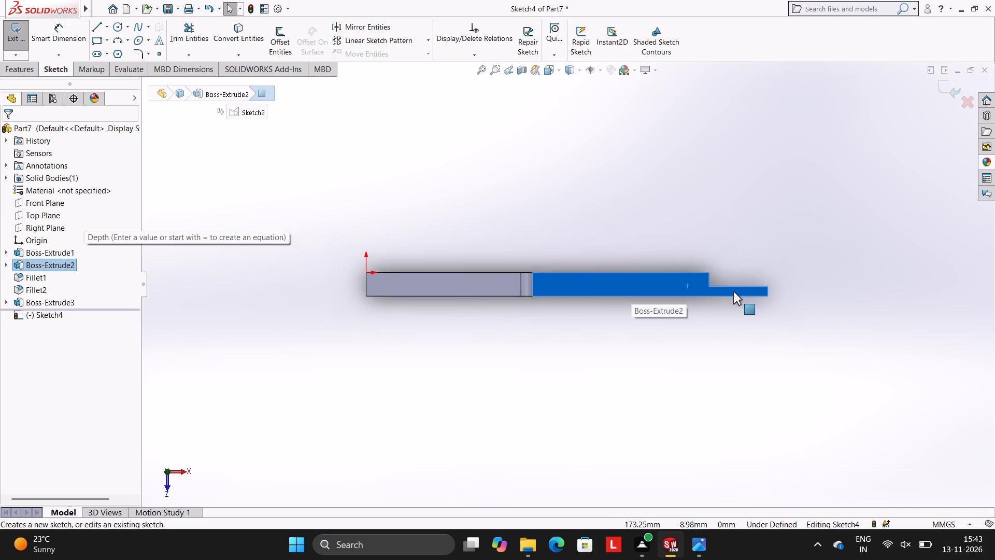
{"action": "scroll", "coordinate": [733, 291], "scroll_direction": "up", "scroll_amount": 1}
{"action": "scroll", "coordinate": [733, 291], "scroll_direction": "down", "scroll_amount": 2}
{"action": "scroll", "coordinate": [734, 290], "scroll_direction": "up", "scroll_amount": 2}
{"action": "scroll", "coordinate": [734, 290], "scroll_direction": "down", "scroll_amount": 2}
{"action": "scroll", "coordinate": [520, 185], "scroll_direction": "up", "scroll_amount": 2}
{"action": "scroll", "coordinate": [520, 185], "scroll_direction": "down", "scroll_amount": 2}
{"action": "scroll", "coordinate": [625, 216], "scroll_direction": "up", "scroll_amount": 3}
{"action": "scroll", "coordinate": [704, 325], "scroll_direction": "down", "scroll_amount": 4}
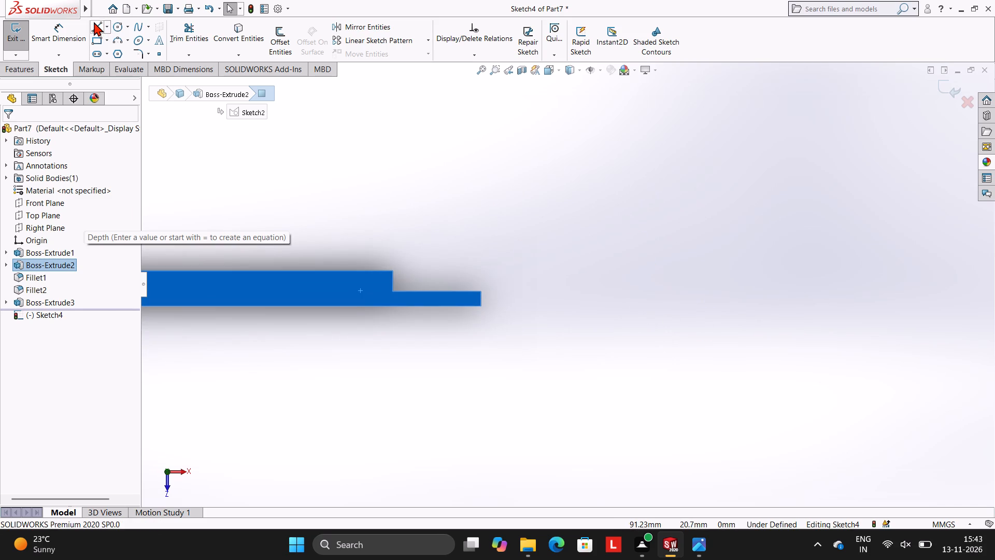
Sketch a rectangle 15 mm wide and 24 mm high standing on the thin ledge, aligned with its outer end.
{"action": "left_click", "coordinate": [94, 22]}
{"action": "scroll", "coordinate": [523, 297], "scroll_direction": "down", "scroll_amount": 2}
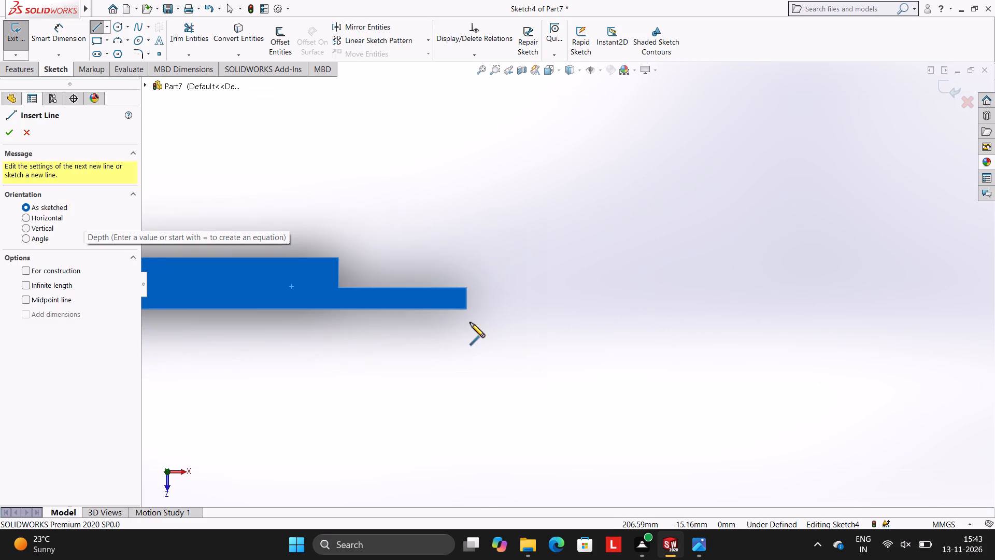
{"action": "scroll", "coordinate": [449, 298], "scroll_direction": "down", "scroll_amount": 4}
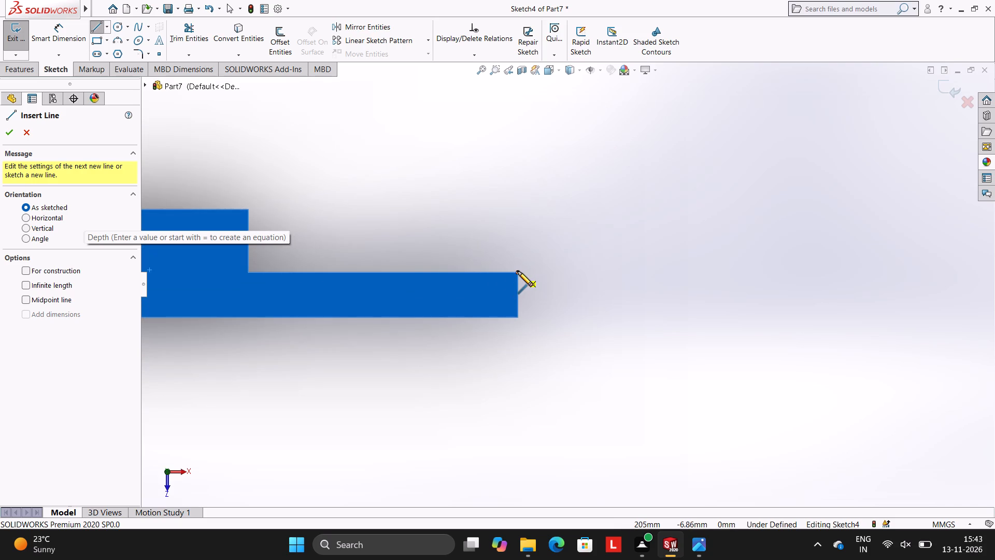
{"action": "left_click", "coordinate": [518, 273]}
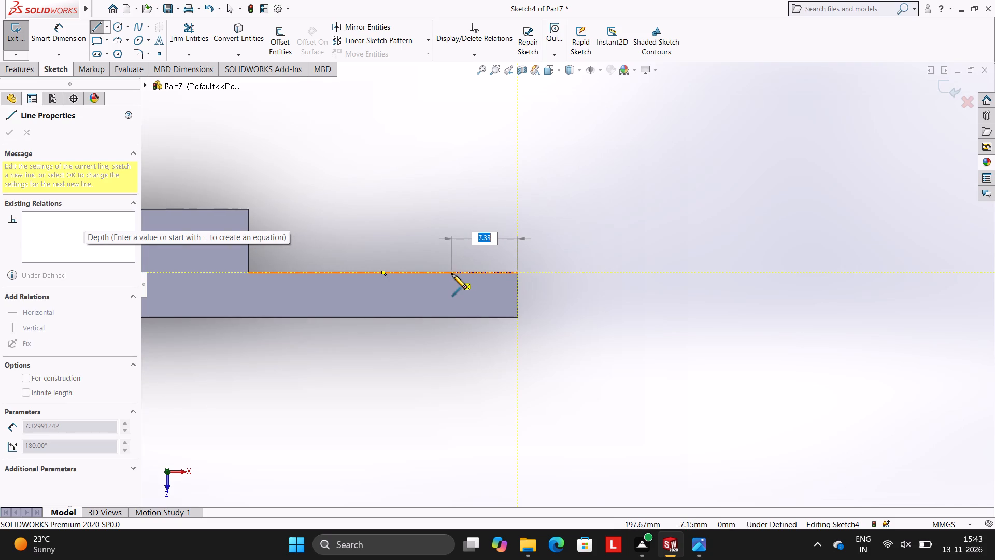
{"action": "type", "text": "15"}
{"action": "key", "text": "Return"}
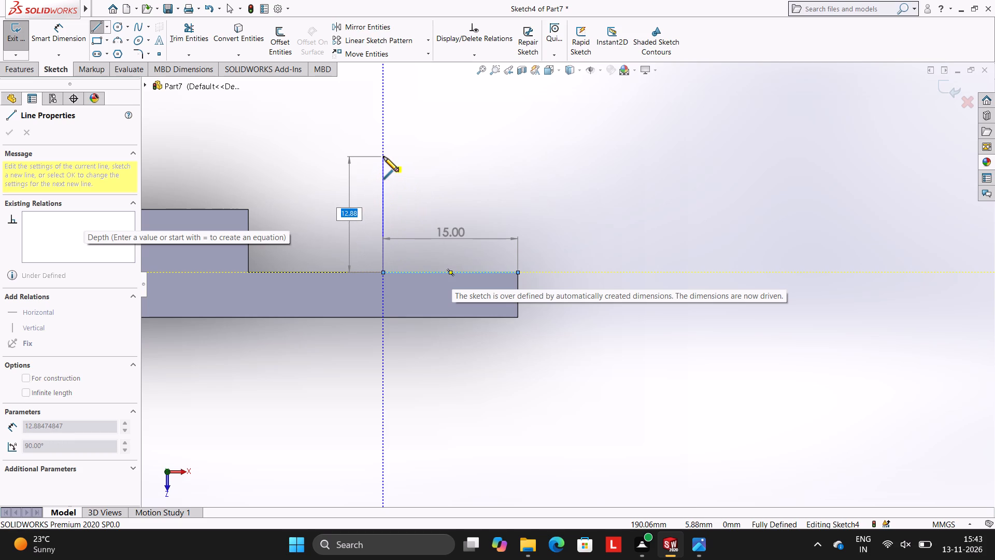
{"action": "type", "text": "24"}
{"action": "key", "text": "Return"}
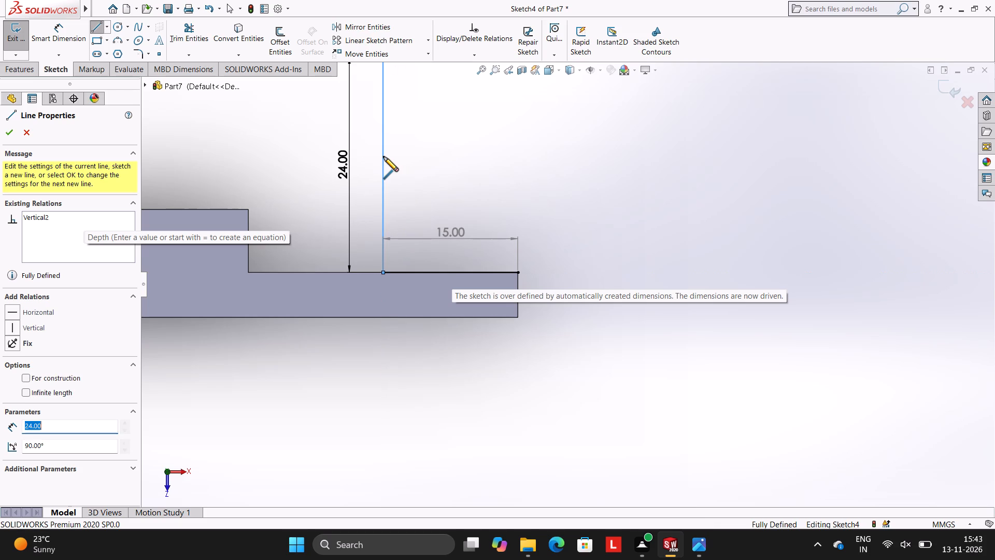
{"action": "scroll", "coordinate": [383, 157], "scroll_direction": "up", "scroll_amount": 5}
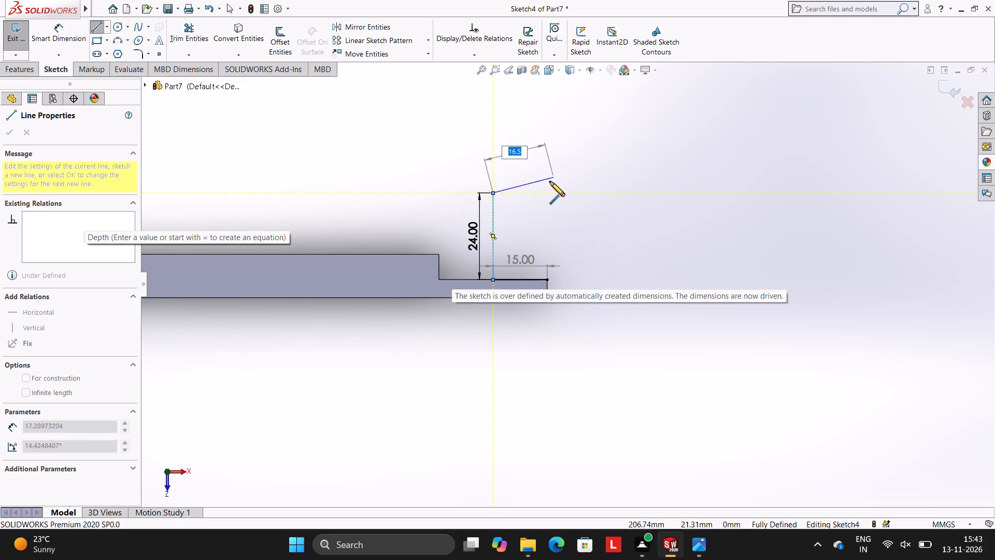
{"action": "left_click", "coordinate": [547, 193]}
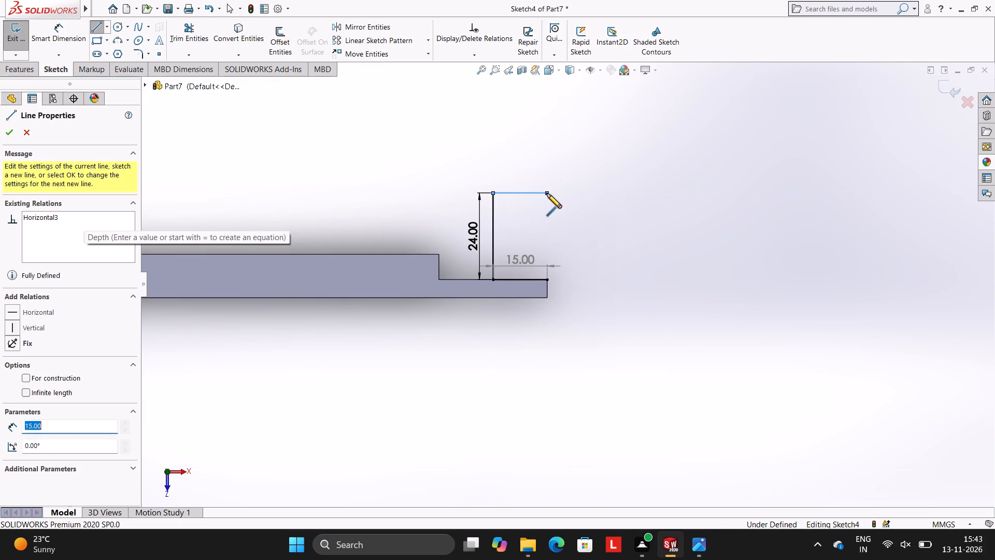
{"action": "left_click", "coordinate": [548, 281]}
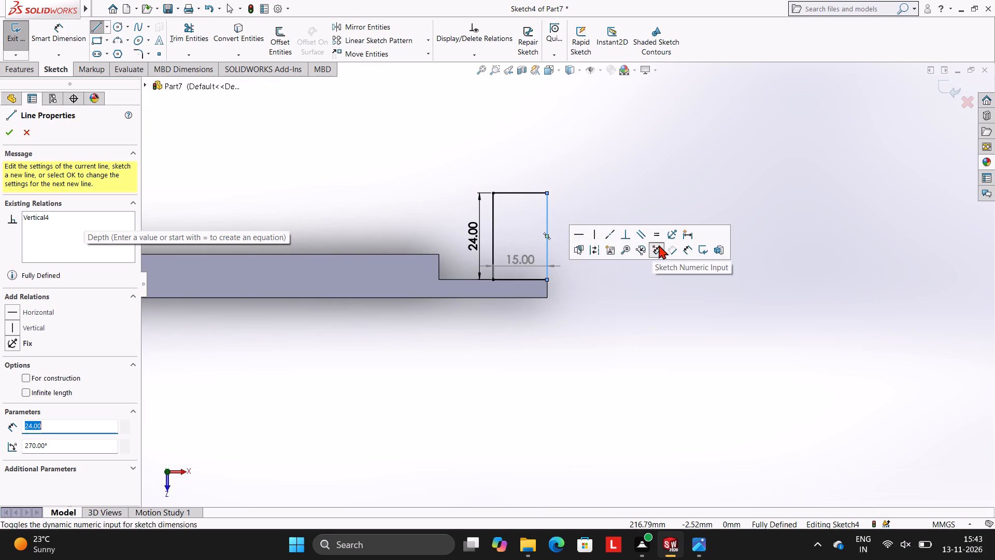
{"action": "key", "text": "Escape"}
{"action": "key", "text": "Escape"}
{"action": "key", "text": "Escape"}
{"action": "scroll", "coordinate": [584, 260], "scroll_direction": "up", "scroll_amount": 3}
{"action": "scroll", "coordinate": [584, 260], "scroll_direction": "down", "scroll_amount": 2}
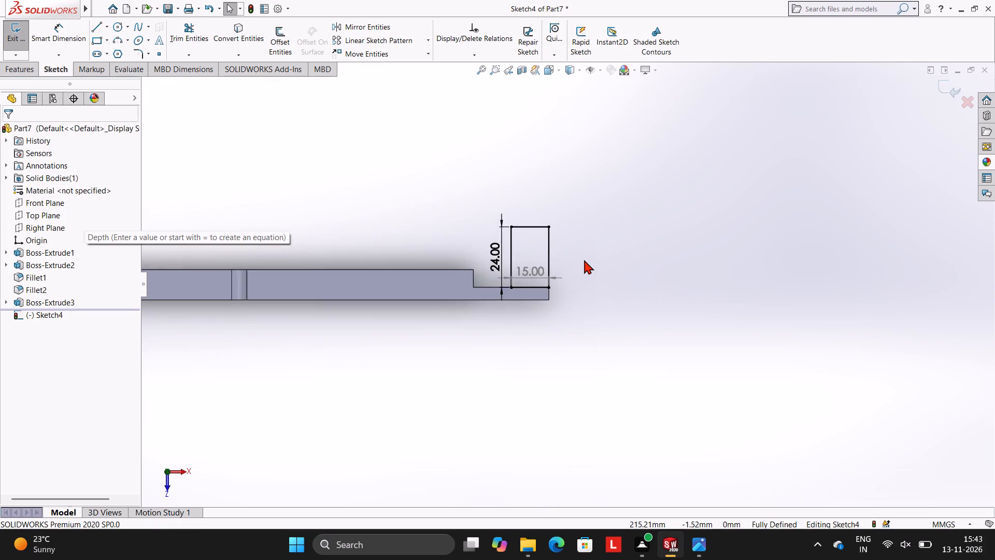
{"action": "scroll", "coordinate": [605, 347], "scroll_direction": "up", "scroll_amount": 1}
{"action": "scroll", "coordinate": [605, 347], "scroll_direction": "down", "scroll_amount": 3}
{"action": "scroll", "coordinate": [548, 185], "scroll_direction": "up", "scroll_amount": 2}
{"action": "scroll", "coordinate": [532, 152], "scroll_direction": "down", "scroll_amount": 3}
{"action": "scroll", "coordinate": [571, 244], "scroll_direction": "down", "scroll_amount": 1}
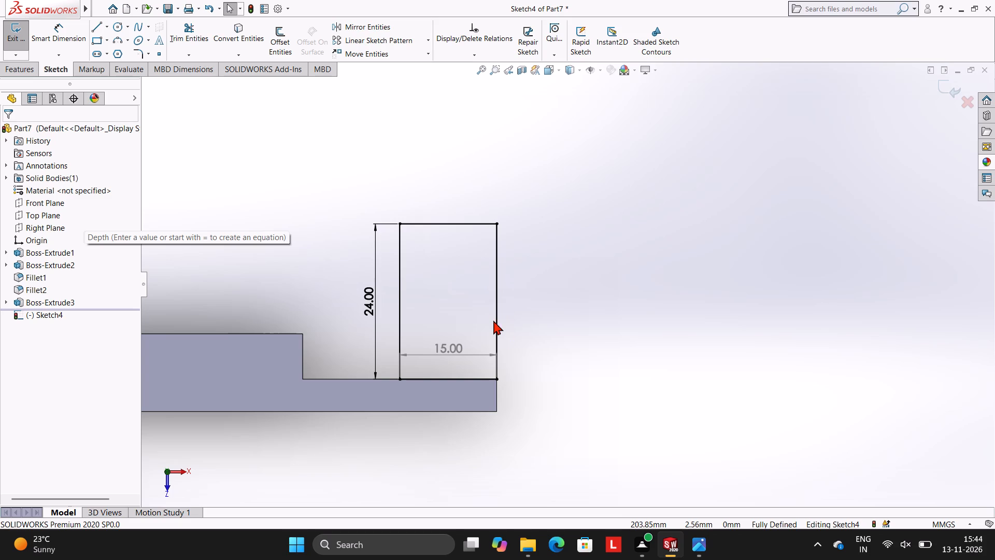
Extrude the 15 by 24 mm rectangle 15 mm with the direction reversed, forming an upright block on the ledge's corner.
{"action": "left_click", "coordinate": [22, 65]}
{"action": "left_click", "coordinate": [22, 45]}
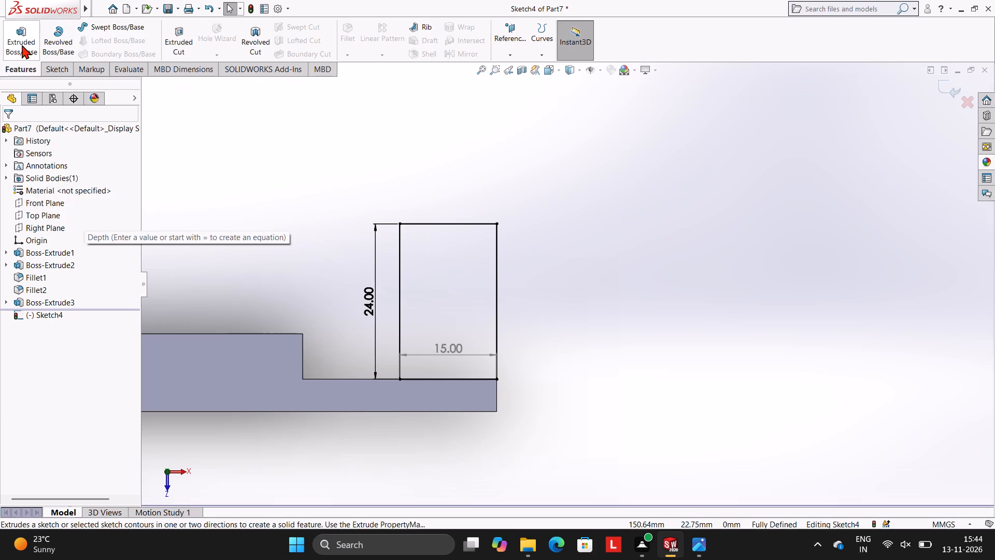
{"action": "scroll", "coordinate": [613, 242], "scroll_direction": "up", "scroll_amount": 3}
{"action": "middle_click_drag", "start_coordinate": [613, 242], "coordinate": [595, 352]}
{"action": "left_click", "coordinate": [10, 204]}
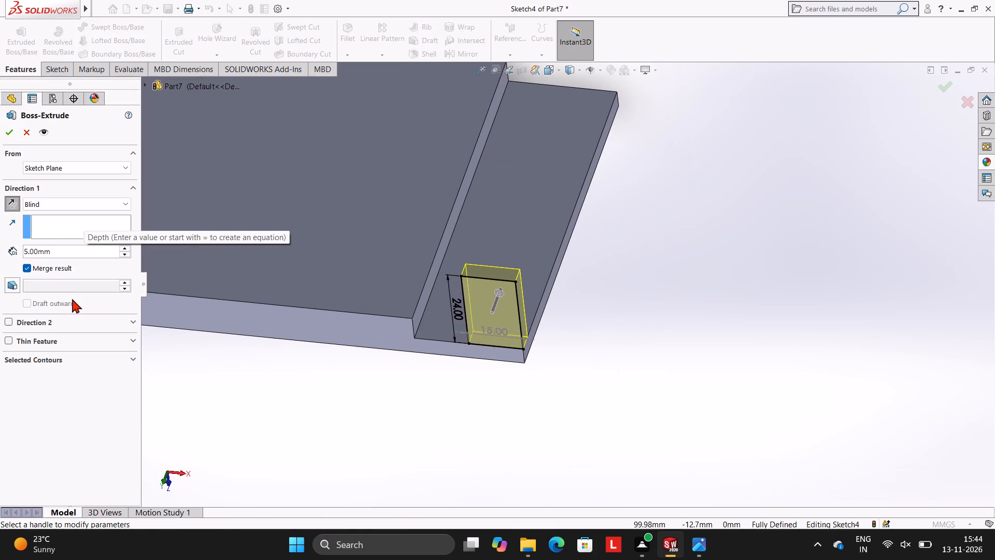
{"action": "left_click", "coordinate": [58, 248]}
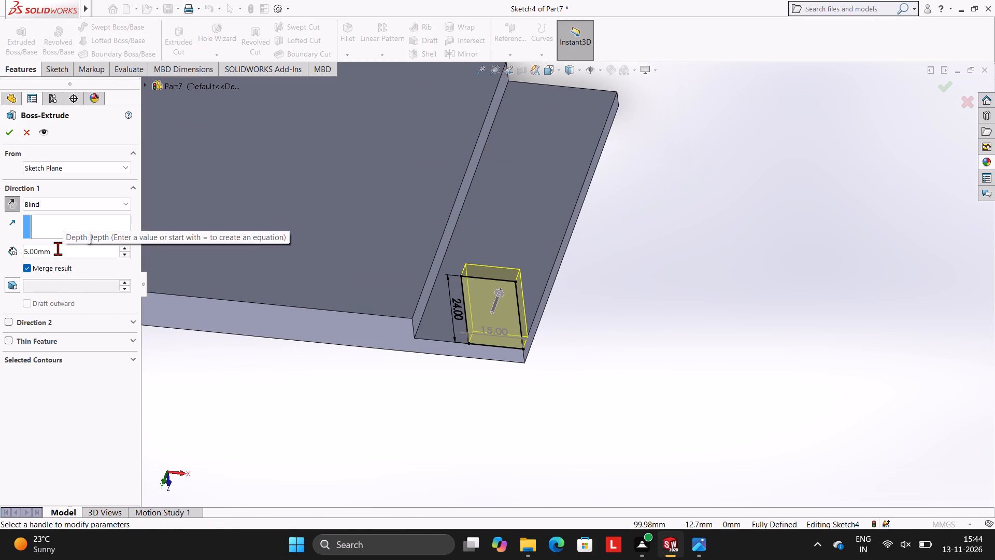
{"action": "key", "text": "BackSpace"}
{"action": "key", "text": "BackSpace"}
{"action": "key", "text": "BackSpace"}
{"action": "key", "text": "BackSpace"}
{"action": "key", "text": "BackSpace"}
{"action": "key", "text": "BackSpace"}
{"action": "key", "text": "BackSpace"}
{"action": "key", "text": "BackSpace"}
{"action": "key", "text": "BackSpace"}
{"action": "key", "text": "BackSpace"}
{"action": "key", "text": "BackSpace"}
{"action": "key", "text": "BackSpace"}
{"action": "key", "text": "BackSpace"}
{"action": "key", "text": "BackSpace"}
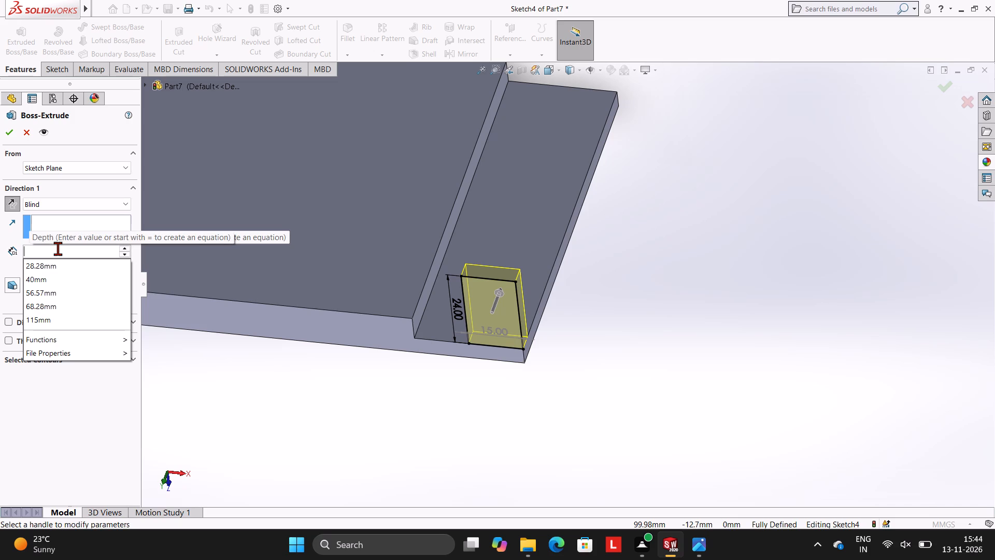
{"action": "type", "text": "15"}
{"action": "key", "text": "Return"}
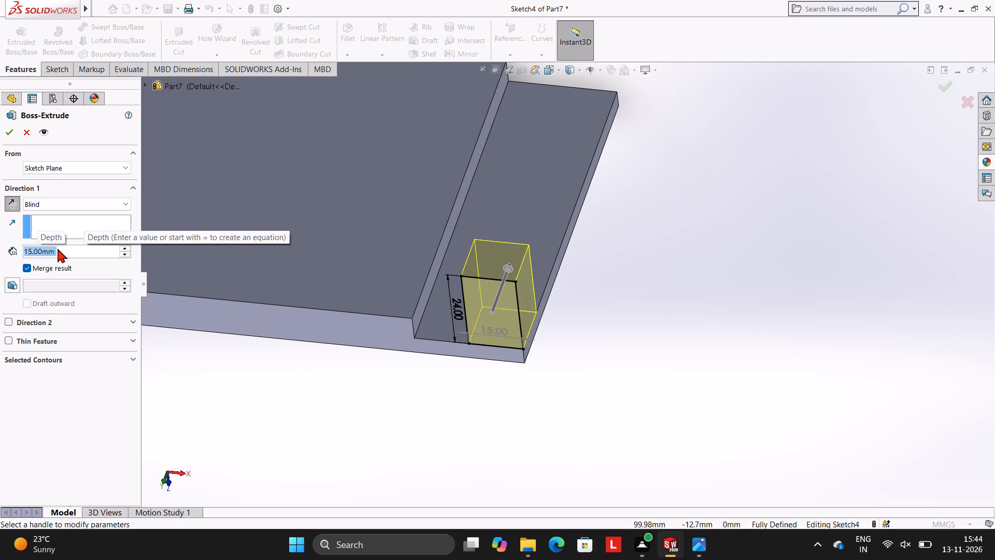
{"action": "scroll", "coordinate": [450, 209], "scroll_direction": "up", "scroll_amount": 2}
{"action": "middle_click_drag", "start_coordinate": [456, 212], "coordinate": [424, 306]}
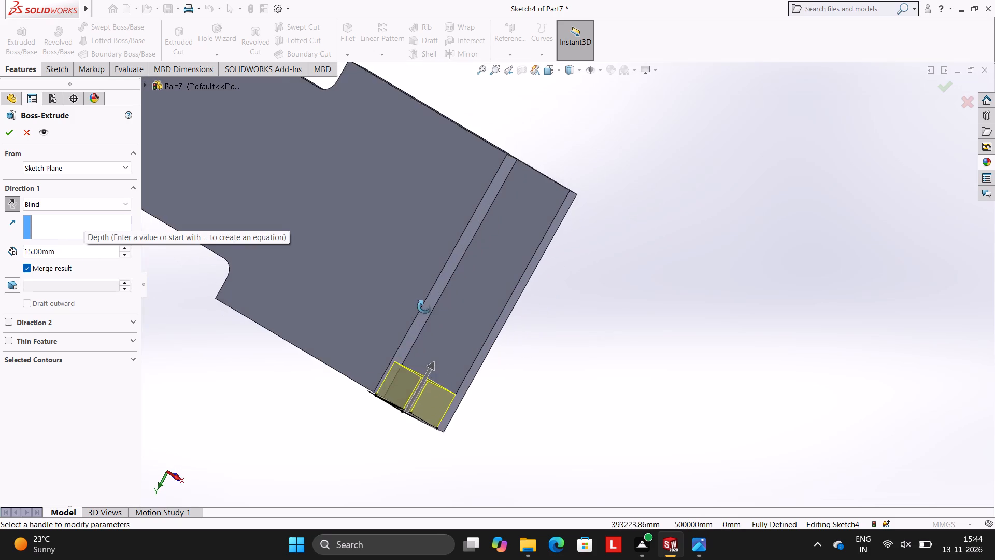
{"action": "middle_click_drag", "start_coordinate": [424, 306], "coordinate": [443, 306]}
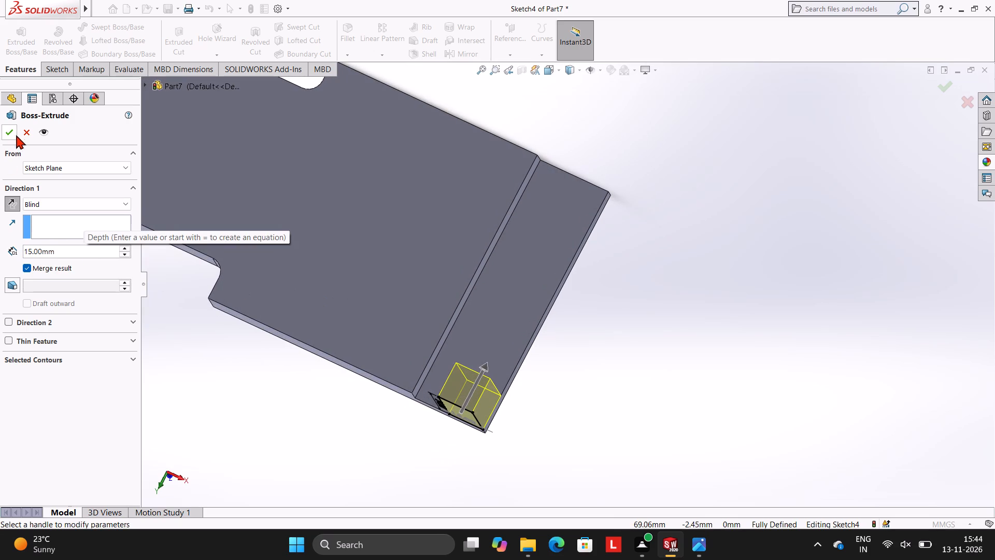
{"action": "left_click", "coordinate": [8, 127]}
{"action": "left_click", "coordinate": [212, 375]}
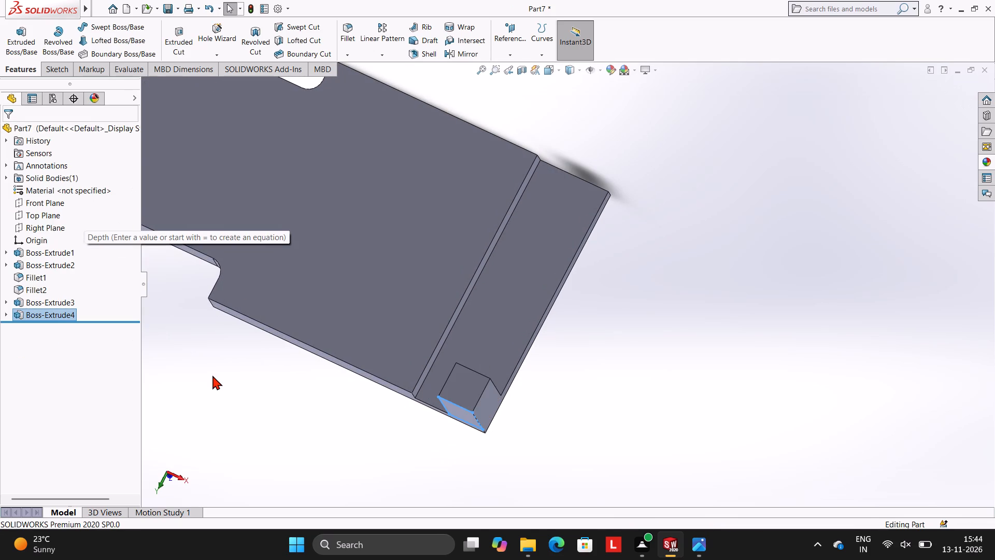
Open a new sketch on the opposite long side face of the wider section and view it straight on.
{"action": "scroll", "coordinate": [550, 389], "scroll_direction": "up", "scroll_amount": 2}
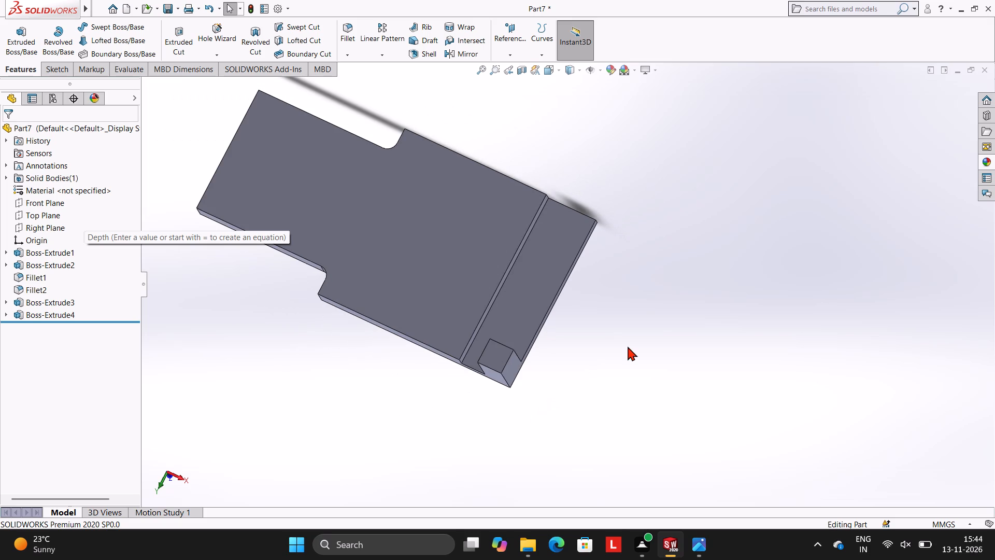
{"action": "middle_click_drag", "start_coordinate": [646, 346], "coordinate": [617, 199]}
{"action": "scroll", "coordinate": [653, 239], "scroll_direction": "down", "scroll_amount": 1}
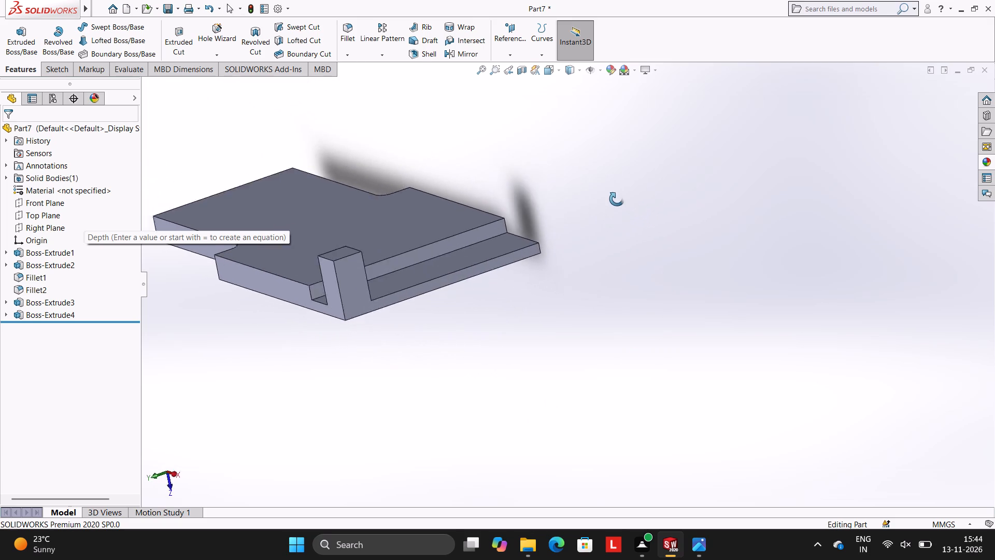
{"action": "middle_click_drag", "start_coordinate": [617, 199], "coordinate": [636, 178]}
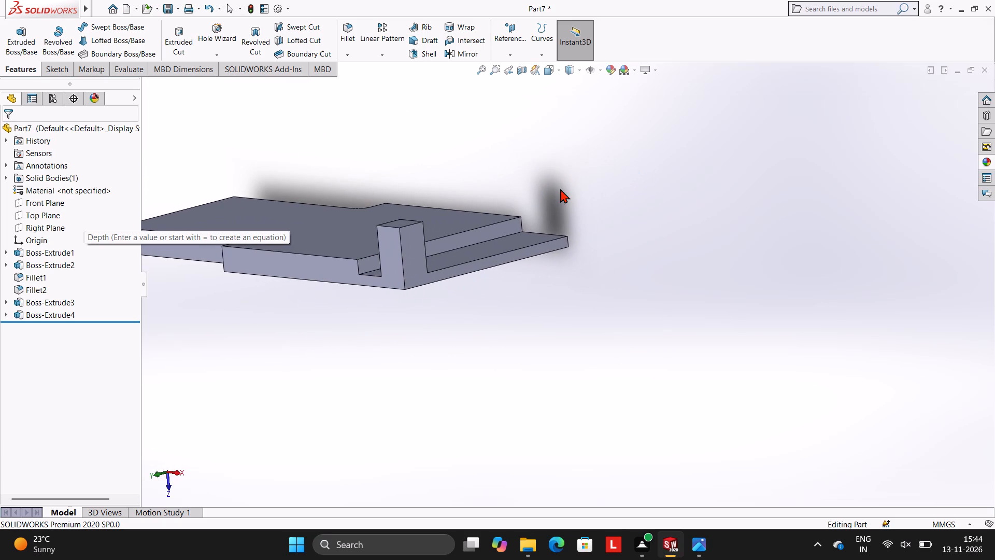
{"action": "middle_click_drag", "start_coordinate": [560, 189], "coordinate": [612, 154]}
{"action": "scroll", "coordinate": [623, 165], "scroll_direction": "up", "scroll_amount": 5}
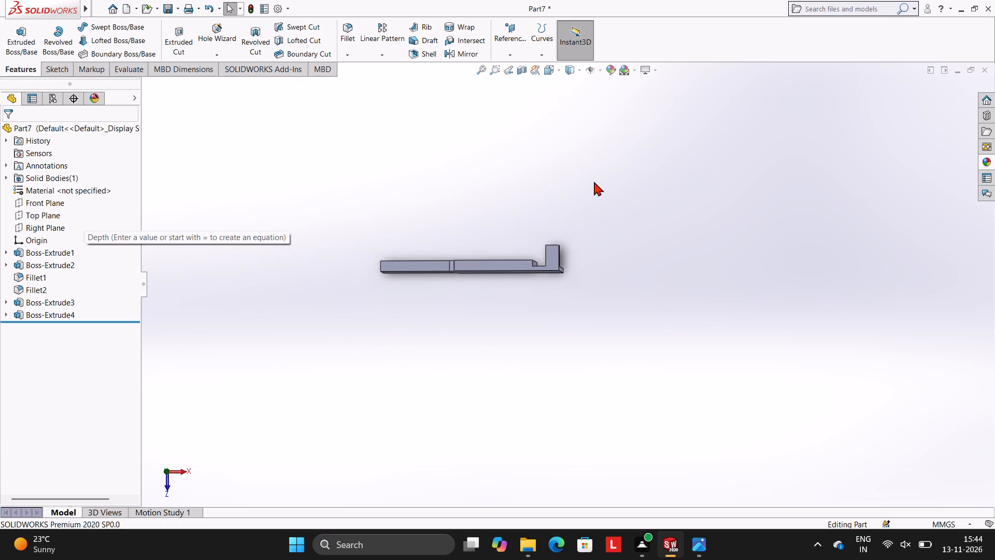
{"action": "middle_click_drag", "start_coordinate": [594, 181], "coordinate": [510, 224]}
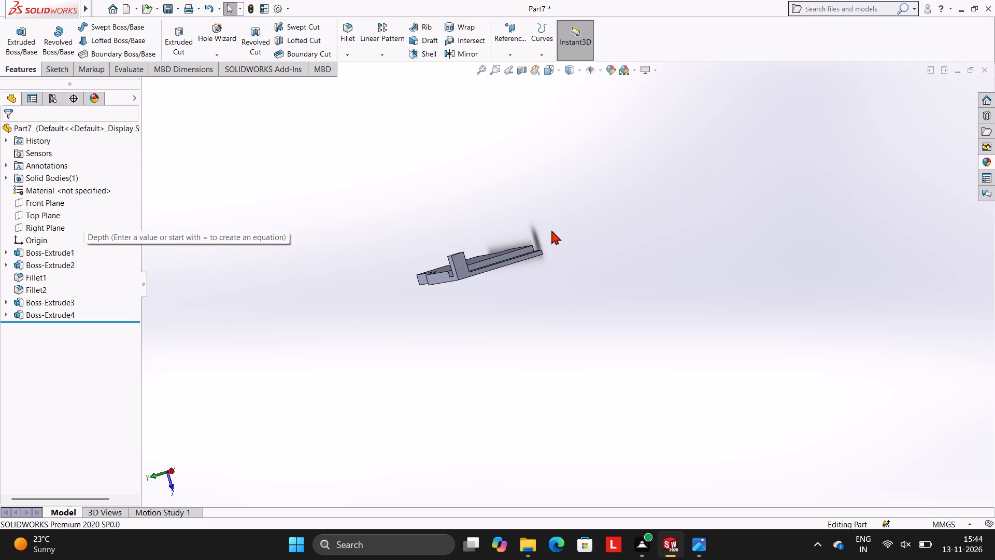
{"action": "middle_click_drag", "start_coordinate": [595, 234], "coordinate": [560, 260]}
{"action": "middle_click_drag", "start_coordinate": [613, 254], "coordinate": [496, 264]}
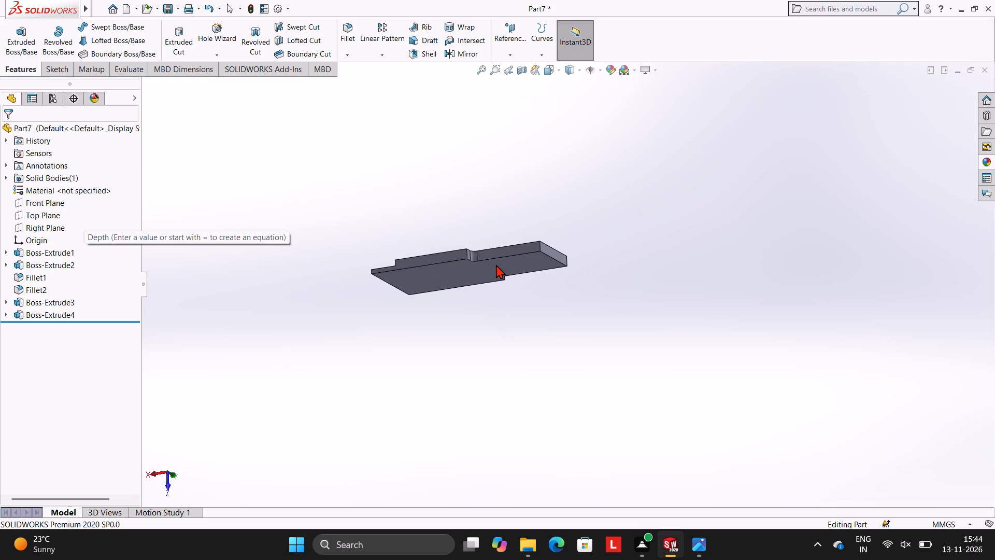
{"action": "scroll", "coordinate": [475, 232], "scroll_direction": "up", "scroll_amount": 3}
{"action": "middle_click_drag", "start_coordinate": [502, 232], "coordinate": [535, 275]}
{"action": "scroll", "coordinate": [523, 254], "scroll_direction": "down", "scroll_amount": 7}
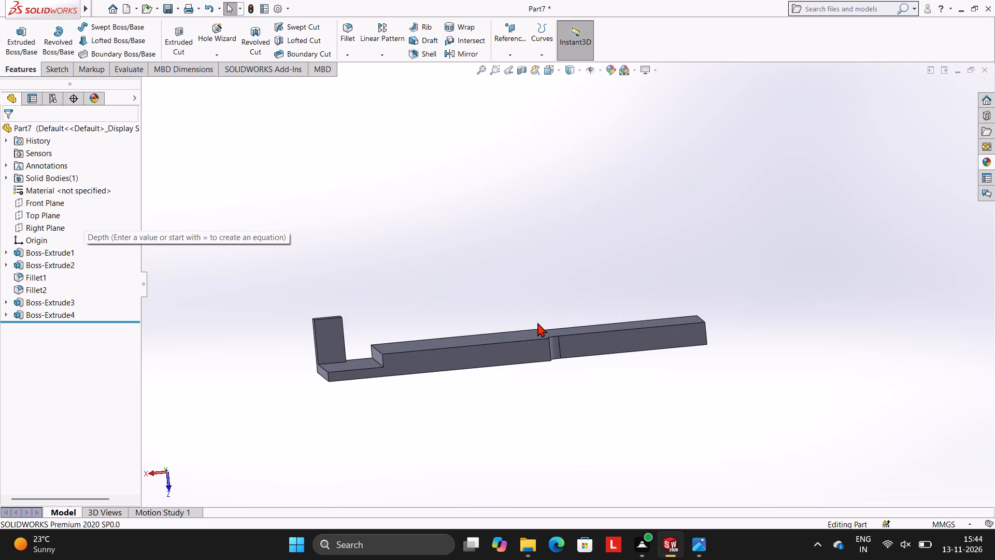
{"action": "middle_click_drag", "start_coordinate": [541, 315], "coordinate": [538, 291]}
{"action": "scroll", "coordinate": [501, 289], "scroll_direction": "up", "scroll_amount": 2}
{"action": "middle_click_drag", "start_coordinate": [505, 312], "coordinate": [510, 345]}
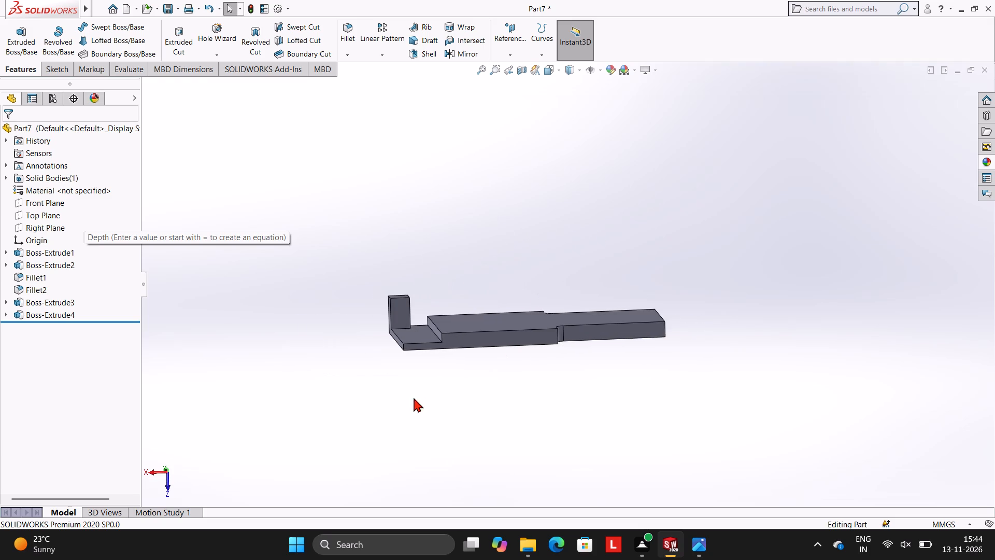
{"action": "scroll", "coordinate": [451, 338], "scroll_direction": "down", "scroll_amount": 3}
{"action": "scroll", "coordinate": [480, 244], "scroll_direction": "down", "scroll_amount": 1}
{"action": "middle_click_drag", "start_coordinate": [480, 244], "coordinate": [476, 218]}
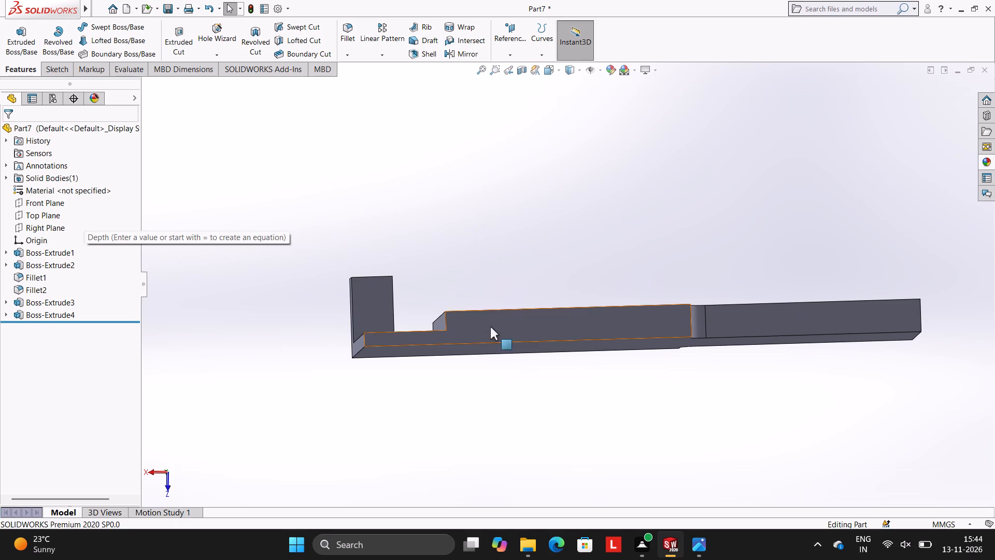
{"action": "left_click", "coordinate": [490, 327]}
{"action": "left_click", "coordinate": [534, 291]}
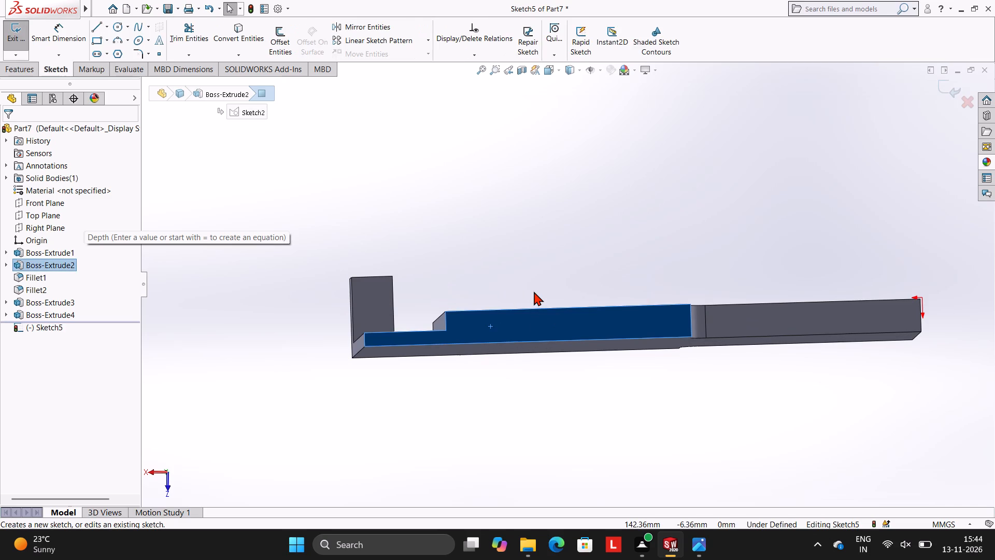
{"action": "key", "text": "ctrl+8"}
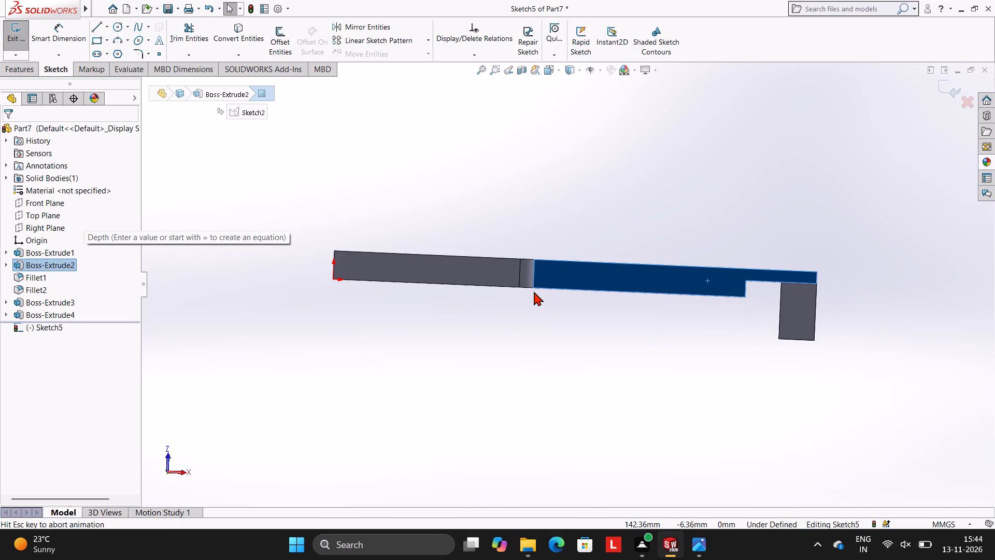
{"action": "scroll", "coordinate": [795, 279], "scroll_direction": "up", "scroll_amount": 3}
{"action": "scroll", "coordinate": [808, 287], "scroll_direction": "down", "scroll_amount": 5}
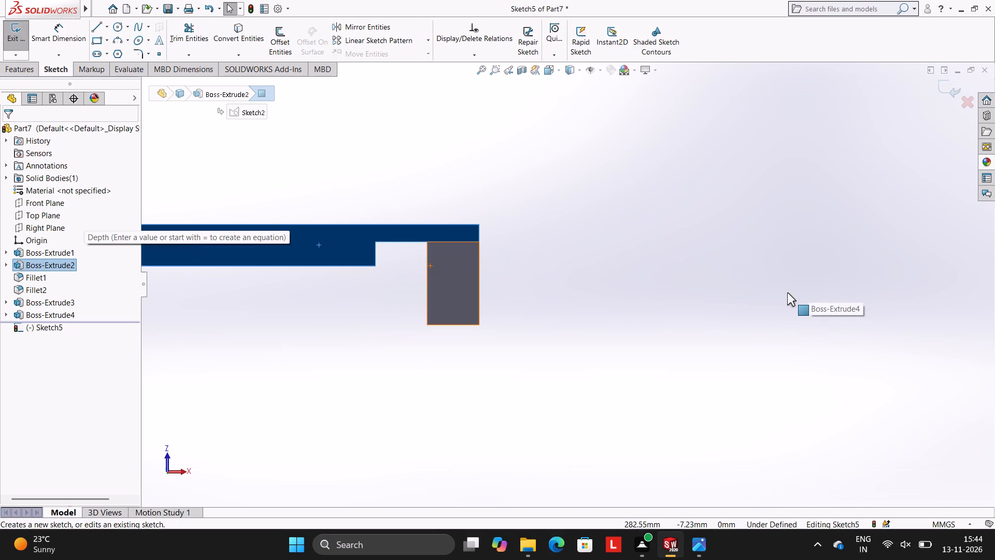
Sketch a closed 15 by 24 mm rectangle with lines on the ledge's outer end, tracing the outline of the existing block.
{"action": "left_click", "coordinate": [99, 24]}
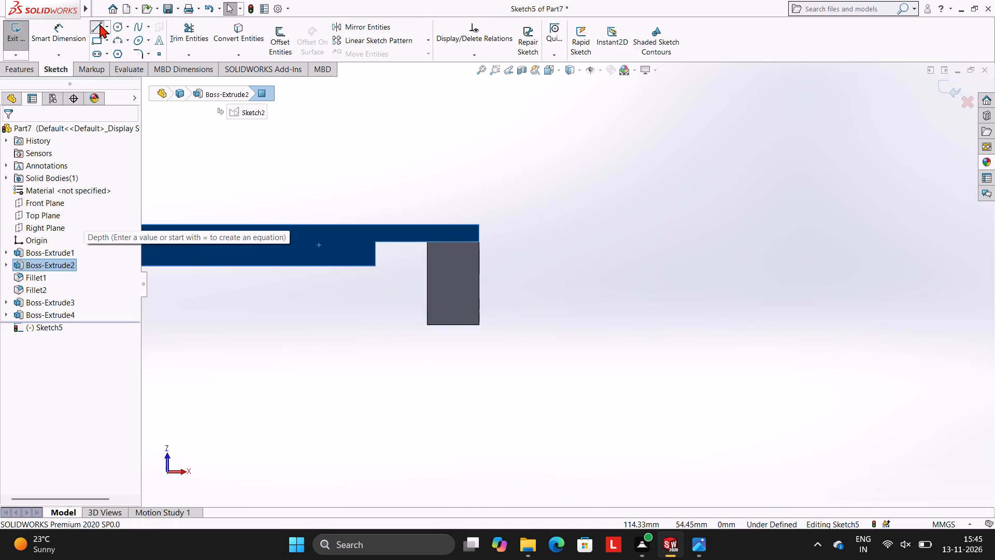
{"action": "scroll", "coordinate": [503, 270], "scroll_direction": "down", "scroll_amount": 2}
{"action": "scroll", "coordinate": [424, 241], "scroll_direction": "down", "scroll_amount": 2}
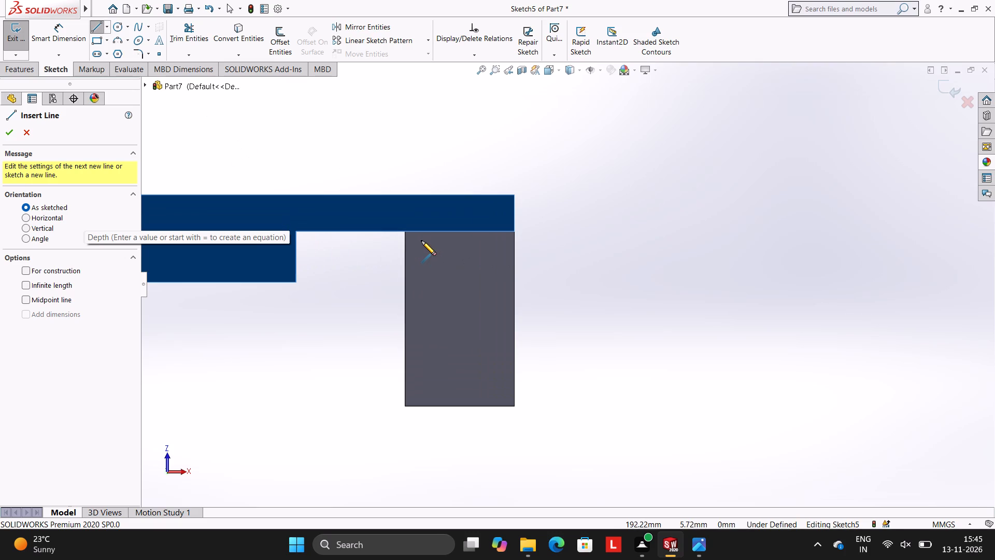
{"action": "left_click", "coordinate": [405, 233]}
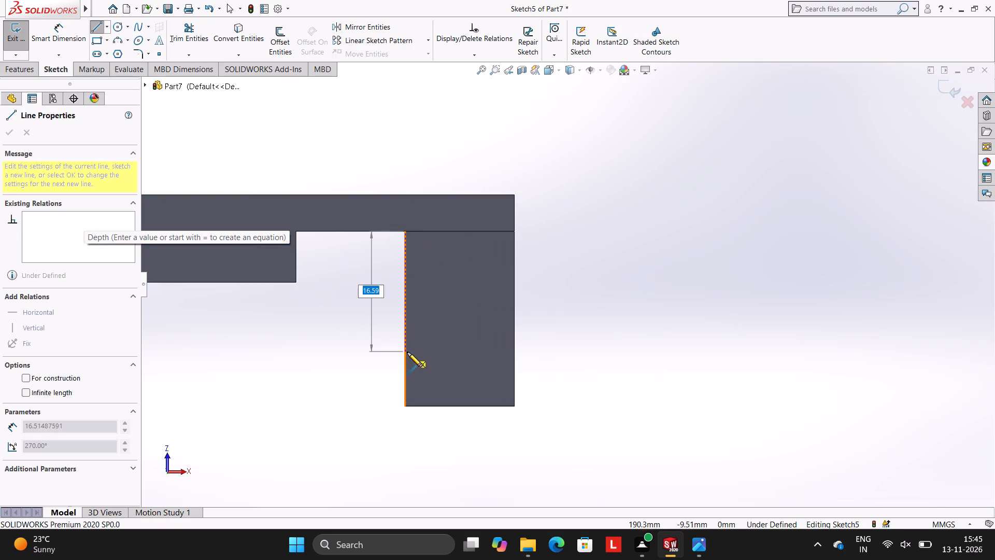
{"action": "left_click", "coordinate": [404, 405]}
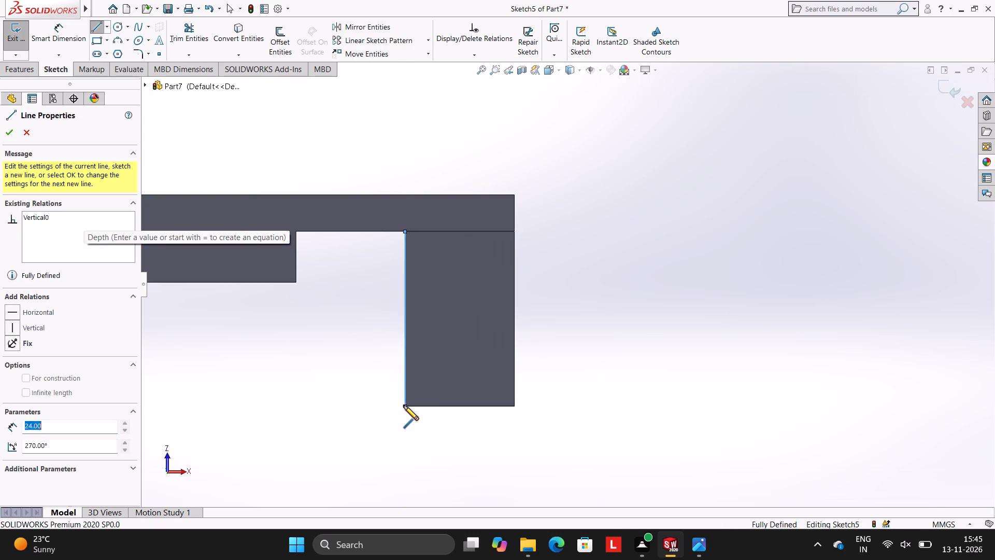
{"action": "left_click", "coordinate": [514, 405]}
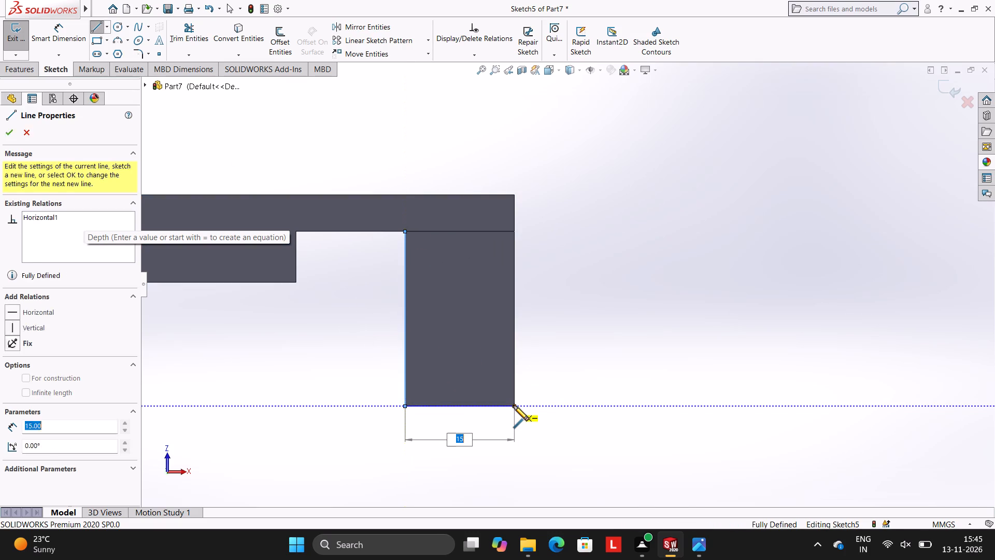
{"action": "left_click", "coordinate": [514, 231]}
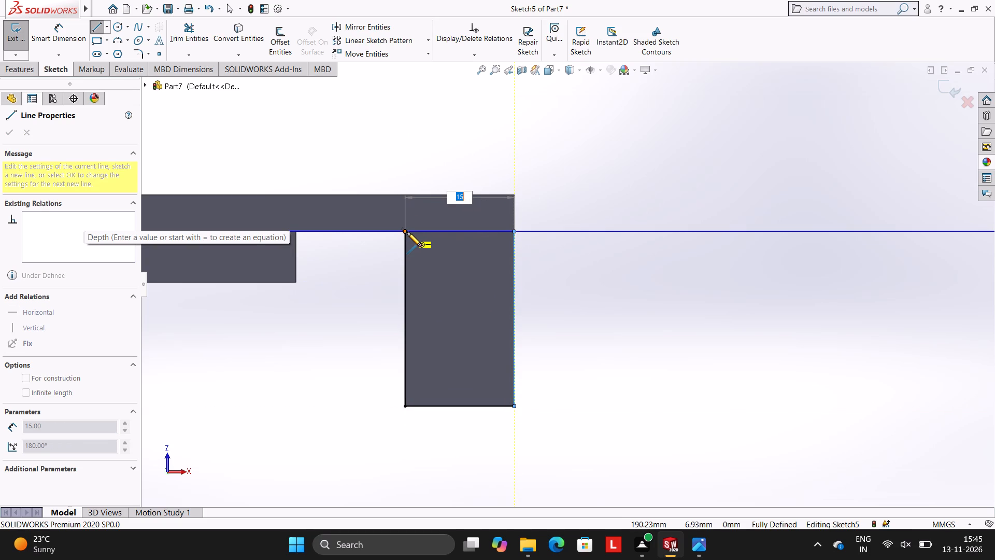
{"action": "left_click", "coordinate": [405, 232]}
{"action": "key", "text": "Escape"}
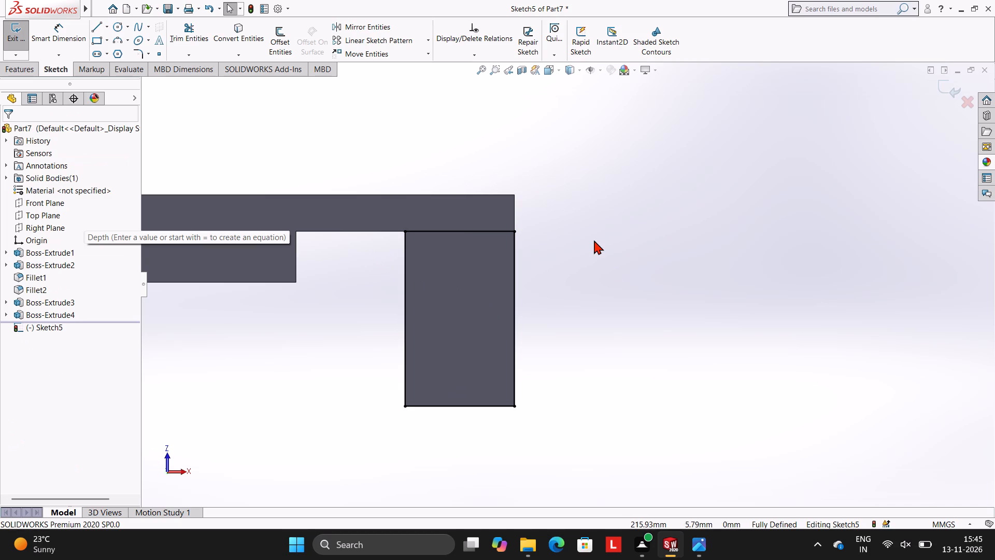
Extrude the traced rectangle 15 mm with the direction reversed, forming a second upright block on the ledge's opposite corner.
{"action": "middle_click_drag", "start_coordinate": [651, 229], "coordinate": [651, 177]}
{"action": "scroll", "coordinate": [646, 219], "scroll_direction": "up", "scroll_amount": 3}
{"action": "middle_click_drag", "start_coordinate": [687, 227], "coordinate": [741, 245]}
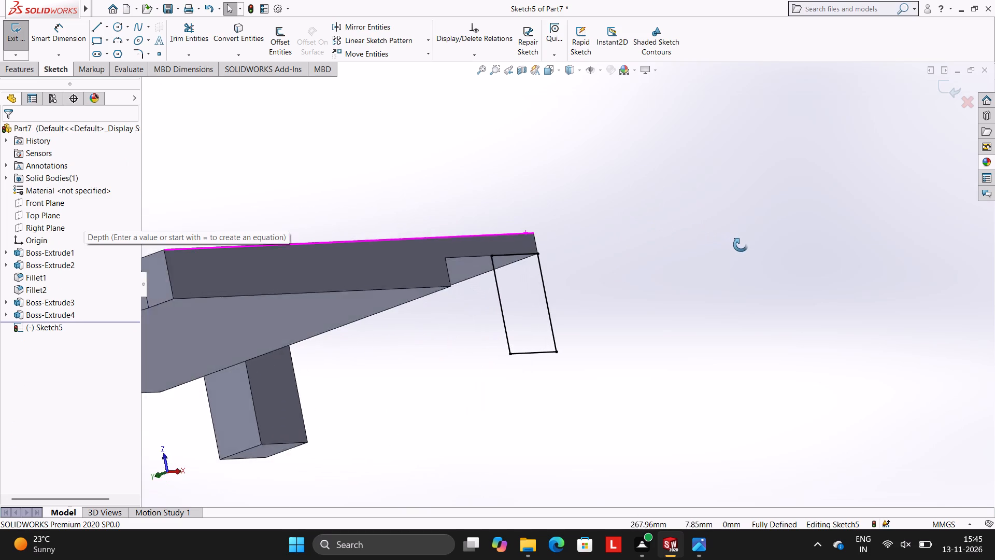
{"action": "middle_click_drag", "start_coordinate": [741, 245], "coordinate": [717, 247]}
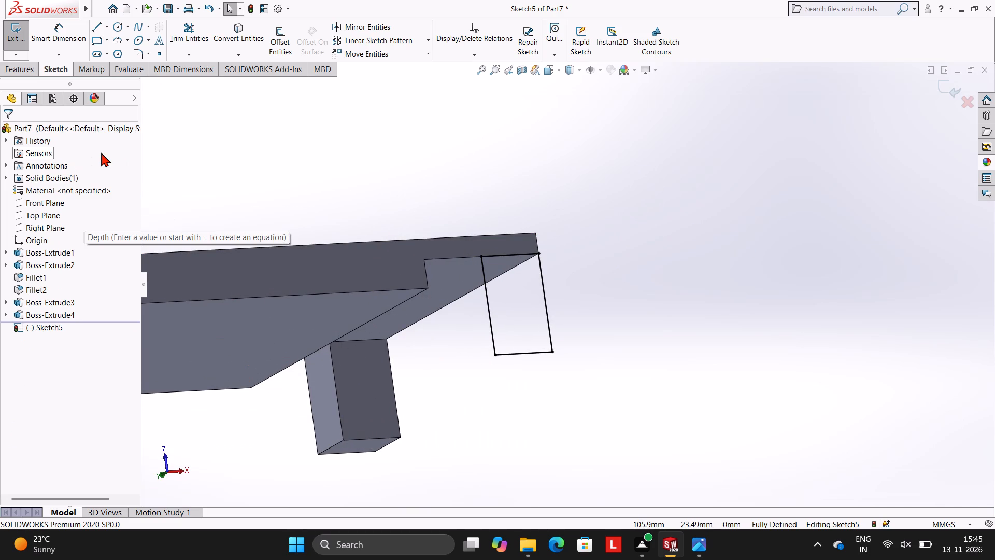
{"action": "left_click", "coordinate": [12, 69]}
{"action": "left_click", "coordinate": [30, 46]}
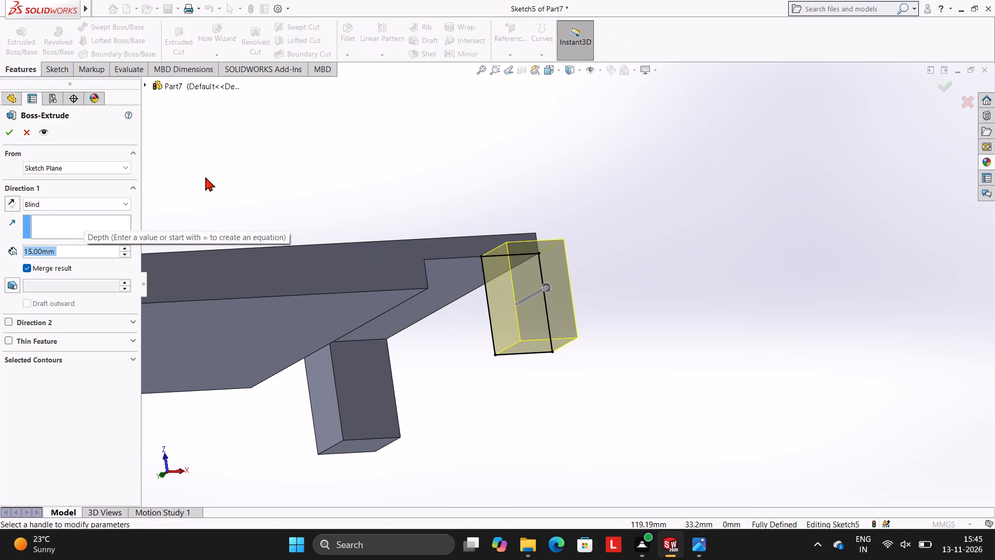
{"action": "left_click", "coordinate": [12, 209]}
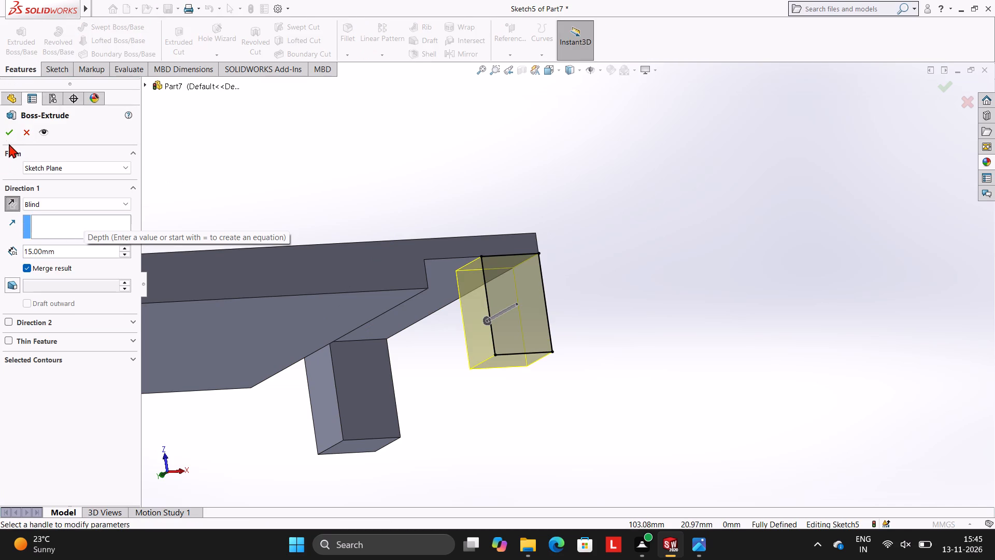
{"action": "left_click", "coordinate": [6, 139]}
{"action": "left_click", "coordinate": [288, 148]}
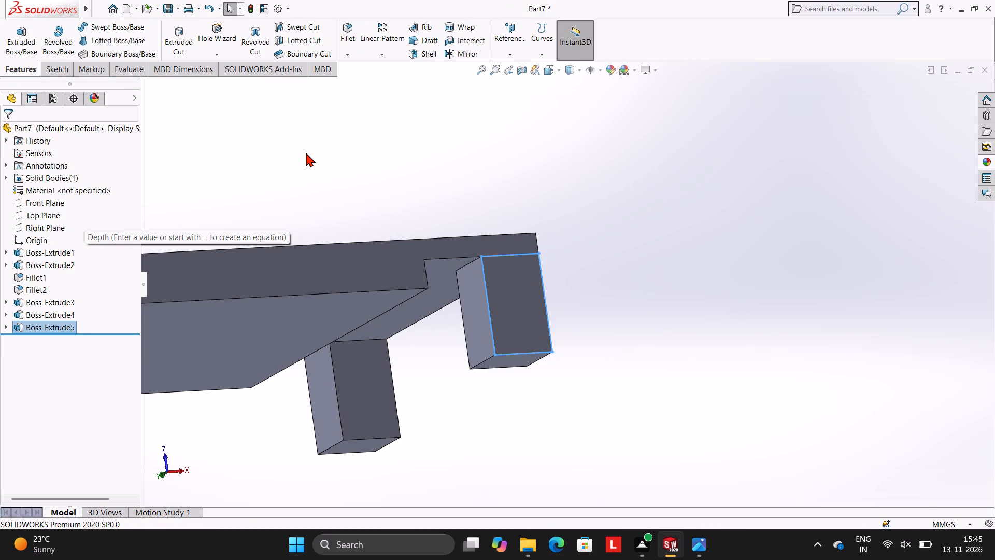
Inspect the stepped plate and its two upright blocks from several angles.
{"action": "scroll", "coordinate": [538, 236], "scroll_direction": "up", "scroll_amount": 2}
{"action": "middle_click_drag", "start_coordinate": [699, 288], "coordinate": [687, 214]}
{"action": "scroll", "coordinate": [687, 214], "scroll_direction": "up", "scroll_amount": 4}
{"action": "middle_click_drag", "start_coordinate": [752, 289], "coordinate": [740, 265]}
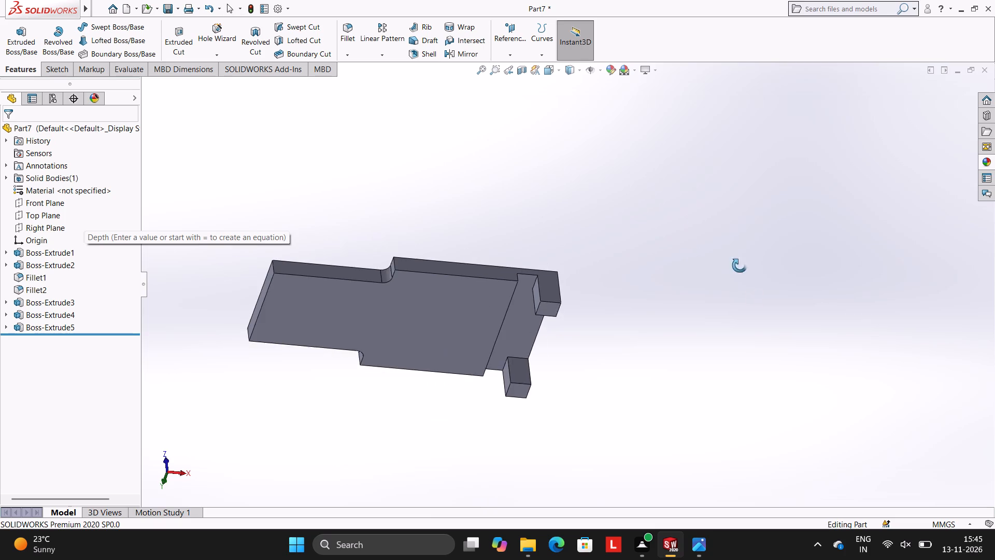
{"action": "middle_click_drag", "start_coordinate": [740, 265], "coordinate": [727, 199]}
{"action": "scroll", "coordinate": [755, 253], "scroll_direction": "up", "scroll_amount": 1}
{"action": "middle_click_drag", "start_coordinate": [784, 251], "coordinate": [785, 186]}
{"action": "scroll", "coordinate": [785, 186], "scroll_direction": "up", "scroll_amount": 1}
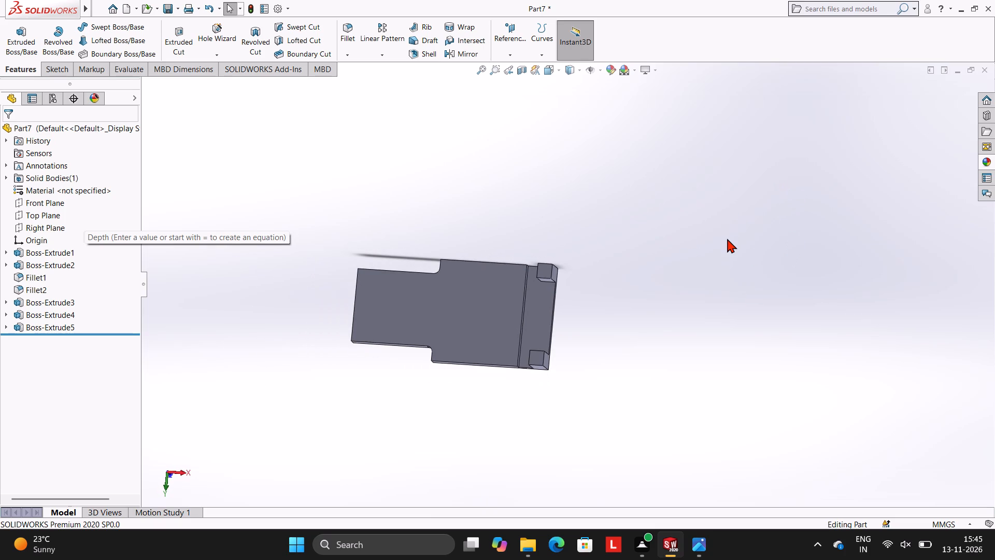
{"action": "middle_click_drag", "start_coordinate": [613, 286], "coordinate": [629, 287]}
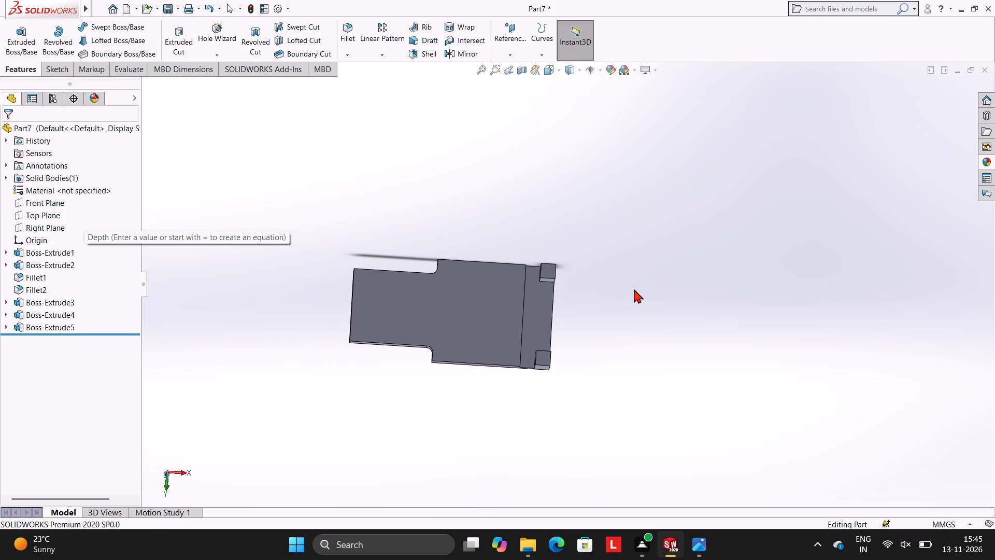
Examine the stepped plate's broad face, end ledge and corner blocks from several angles and distances.
{"action": "scroll", "coordinate": [629, 288], "scroll_direction": "up", "scroll_amount": 2}
{"action": "middle_click", "coordinate": [595, 290]}
{"action": "scroll", "coordinate": [593, 291], "scroll_direction": "down", "scroll_amount": 6}
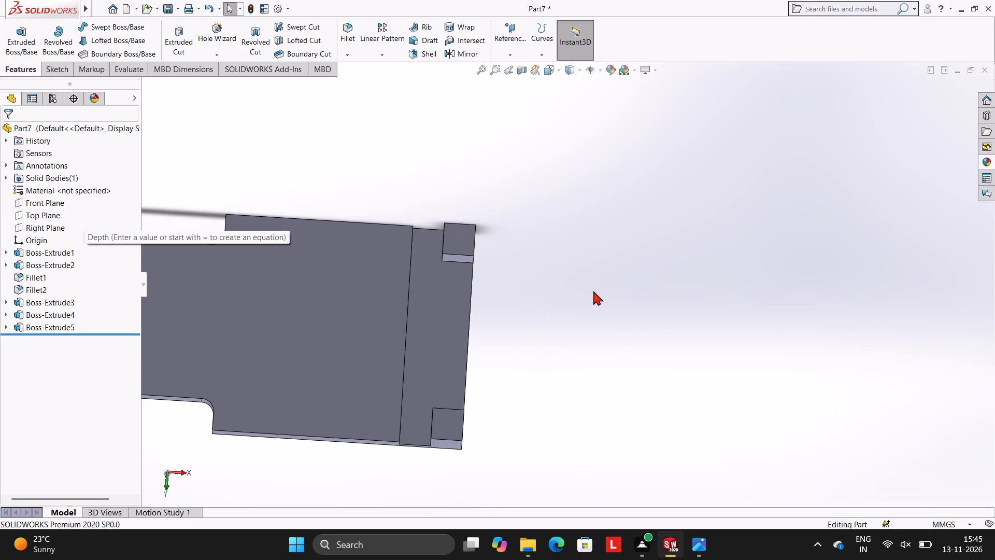
{"action": "scroll", "coordinate": [593, 291], "scroll_direction": "up", "scroll_amount": 4}
{"action": "scroll", "coordinate": [468, 312], "scroll_direction": "up", "scroll_amount": 1}
{"action": "scroll", "coordinate": [468, 312], "scroll_direction": "down", "scroll_amount": 4}
{"action": "scroll", "coordinate": [468, 312], "scroll_direction": "up", "scroll_amount": 2}
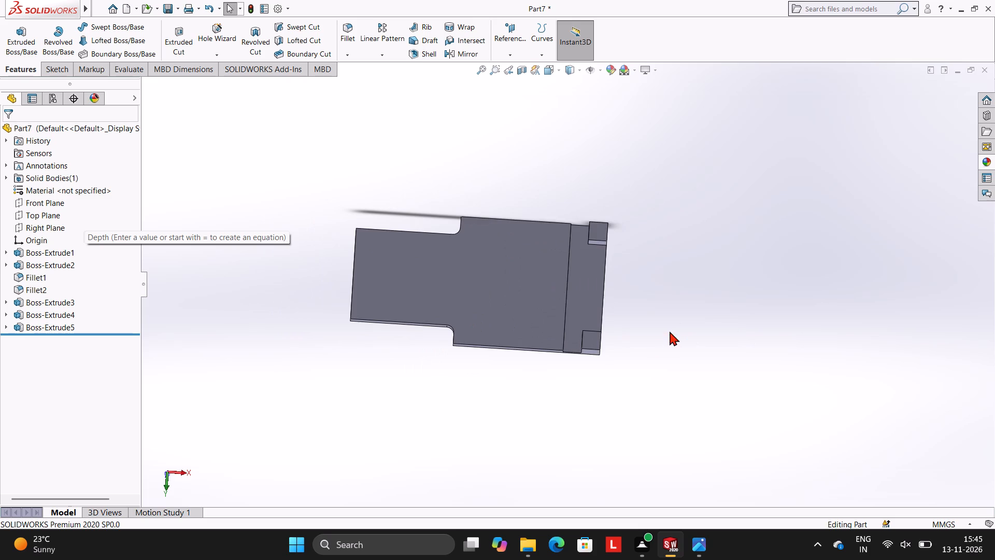
{"action": "middle_click_drag", "start_coordinate": [669, 331], "coordinate": [683, 222]}
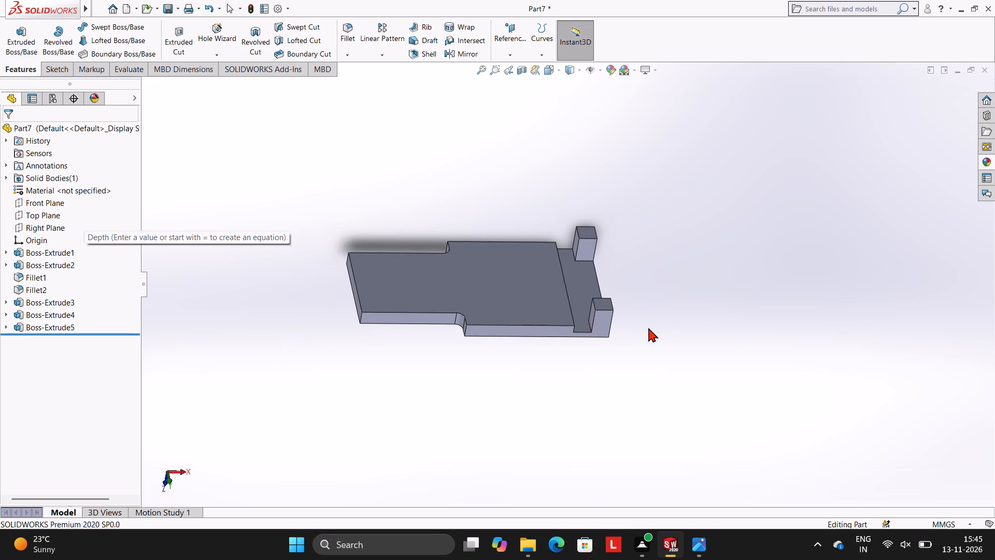
{"action": "scroll", "coordinate": [622, 314], "scroll_direction": "up", "scroll_amount": 3}
{"action": "scroll", "coordinate": [632, 300], "scroll_direction": "down", "scroll_amount": 4}
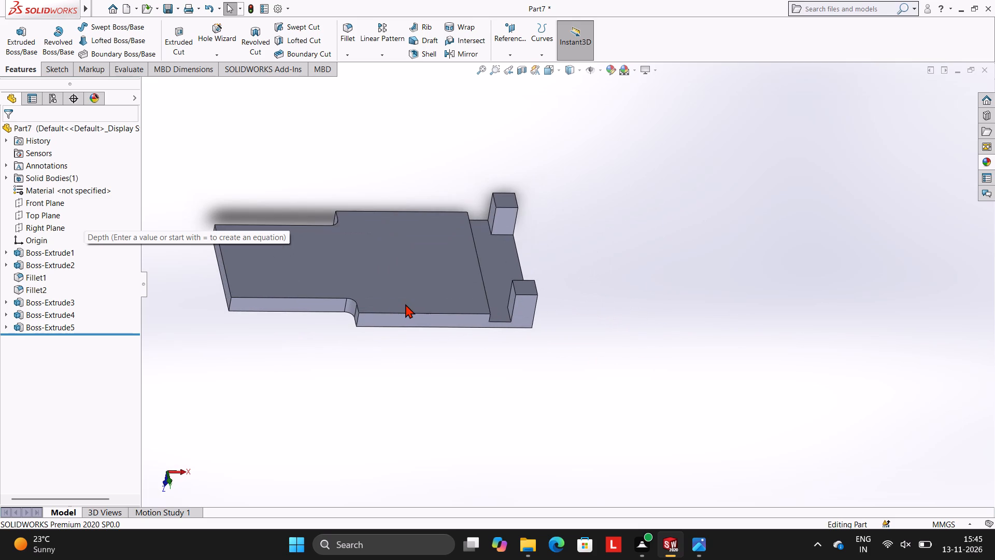
{"action": "scroll", "coordinate": [415, 303], "scroll_direction": "up", "scroll_amount": 3}
{"action": "scroll", "coordinate": [429, 299], "scroll_direction": "down", "scroll_amount": 2}
{"action": "scroll", "coordinate": [584, 266], "scroll_direction": "down", "scroll_amount": 2}
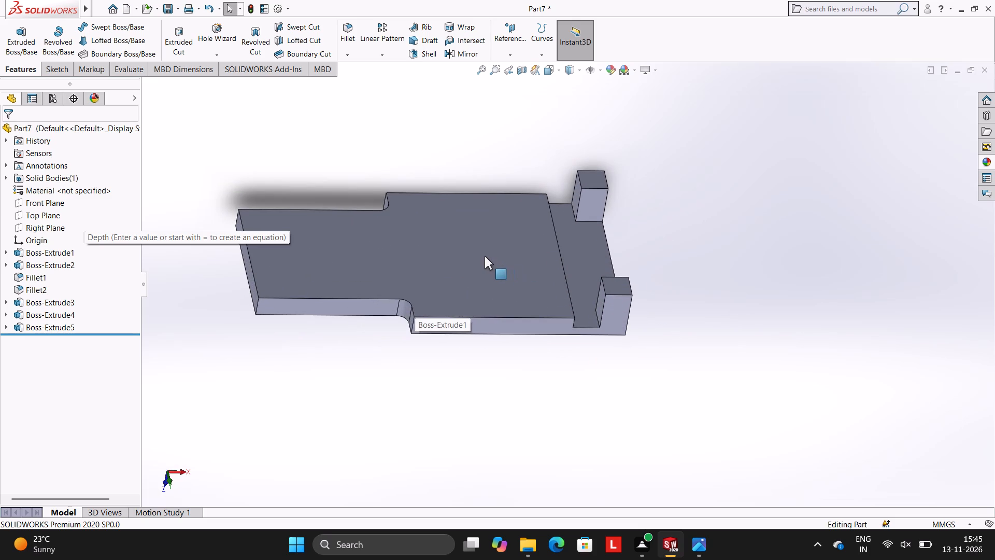
{"action": "scroll", "coordinate": [477, 246], "scroll_direction": "up", "scroll_amount": 1}
{"action": "scroll", "coordinate": [477, 246], "scroll_direction": "down", "scroll_amount": 1}
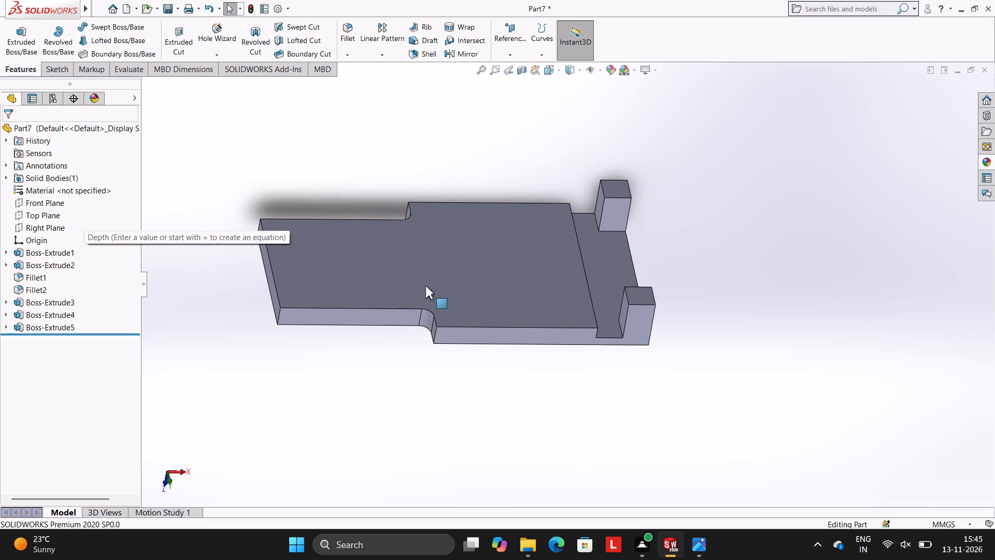
{"action": "scroll", "coordinate": [425, 286], "scroll_direction": "up", "scroll_amount": 2}
{"action": "scroll", "coordinate": [425, 286], "scroll_direction": "down", "scroll_amount": 2}
{"action": "middle_click_drag", "start_coordinate": [631, 276], "coordinate": [615, 296]}
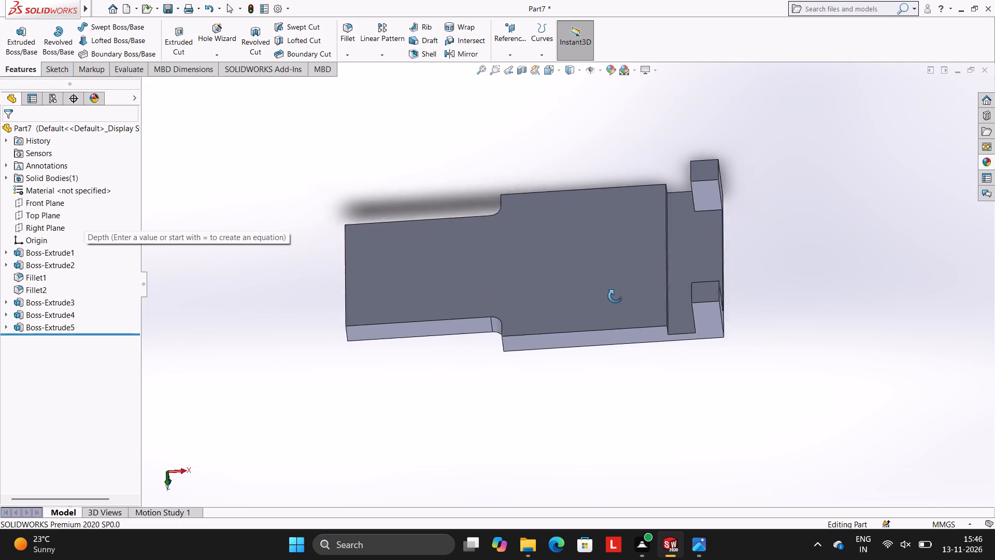
{"action": "middle_click_drag", "start_coordinate": [615, 296], "coordinate": [617, 327]}
{"action": "scroll", "coordinate": [617, 327], "scroll_direction": "down", "scroll_amount": 1}
{"action": "scroll", "coordinate": [598, 302], "scroll_direction": "up", "scroll_amount": 4}
{"action": "scroll", "coordinate": [594, 242], "scroll_direction": "down", "scroll_amount": 2}
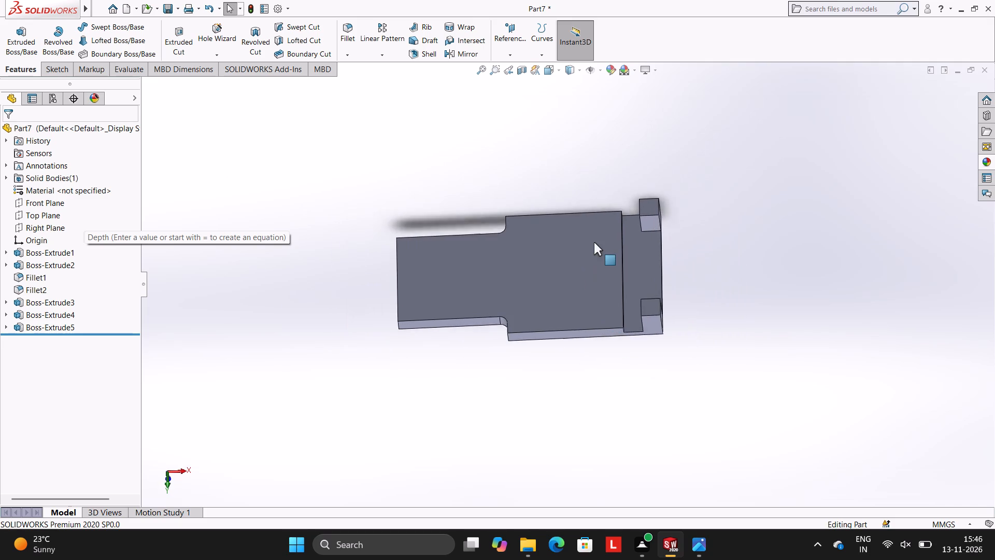
{"action": "scroll", "coordinate": [594, 242], "scroll_direction": "down", "scroll_amount": 1}
{"action": "scroll", "coordinate": [595, 256], "scroll_direction": "up", "scroll_amount": 4}
{"action": "scroll", "coordinate": [615, 262], "scroll_direction": "down", "scroll_amount": 2}
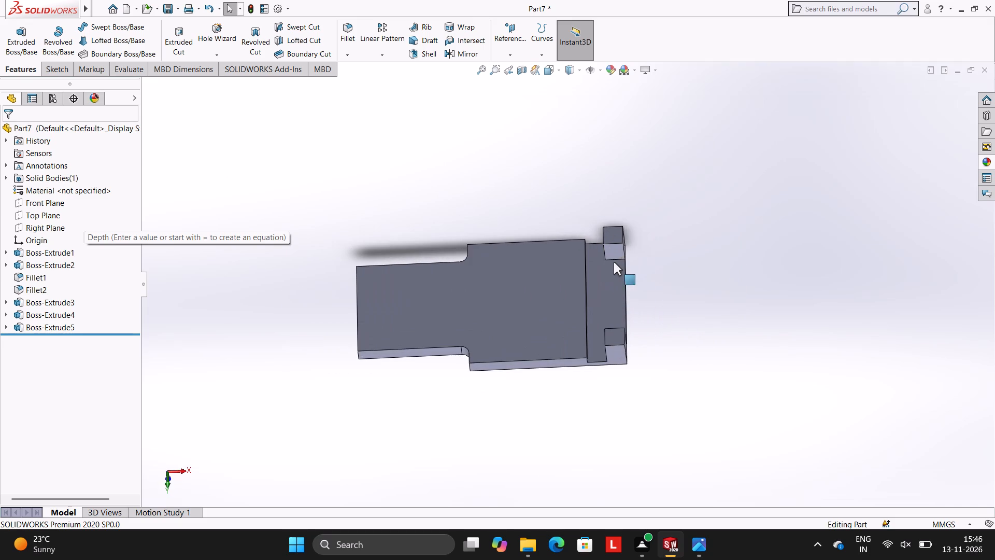
{"action": "scroll", "coordinate": [513, 287], "scroll_direction": "up", "scroll_amount": 1}
{"action": "scroll", "coordinate": [516, 287], "scroll_direction": "down", "scroll_amount": 4}
{"action": "scroll", "coordinate": [671, 295], "scroll_direction": "up", "scroll_amount": 3}
{"action": "middle_click_drag", "start_coordinate": [675, 296], "coordinate": [706, 354]}
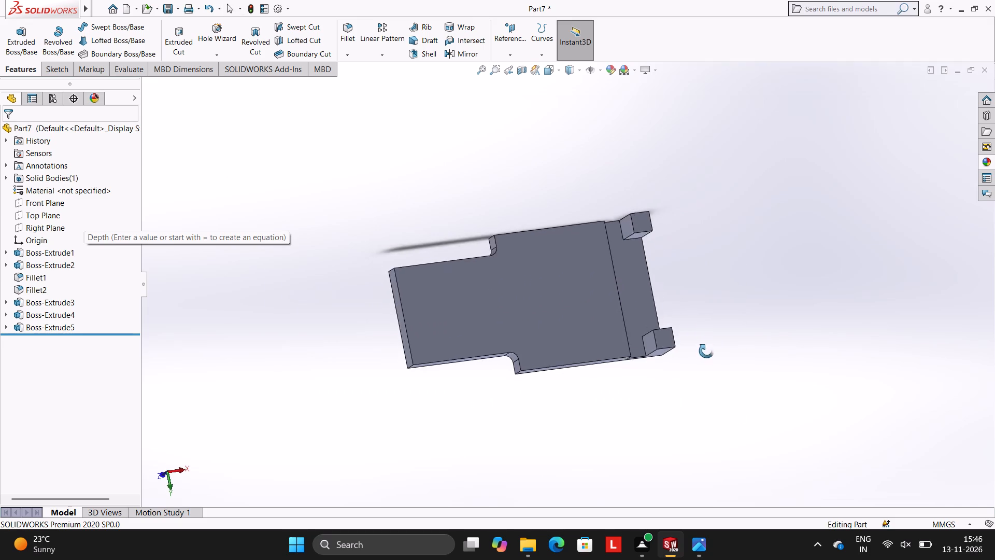
{"action": "middle_click_drag", "start_coordinate": [706, 354], "coordinate": [666, 279]}
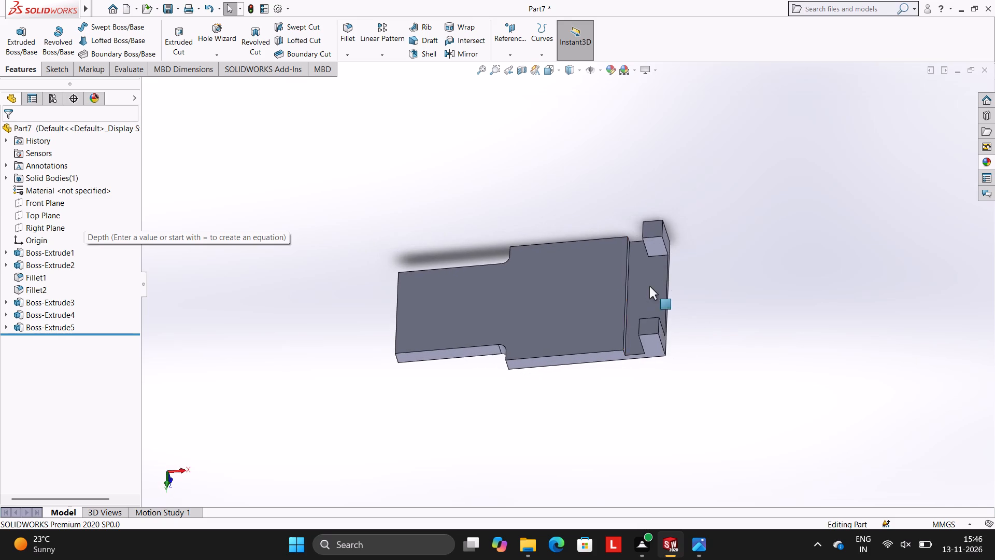
{"action": "scroll", "coordinate": [604, 267], "scroll_direction": "up", "scroll_amount": 2}
{"action": "scroll", "coordinate": [594, 267], "scroll_direction": "down", "scroll_amount": 1}
{"action": "scroll", "coordinate": [593, 267], "scroll_direction": "up", "scroll_amount": 2}
{"action": "scroll", "coordinate": [597, 267], "scroll_direction": "down", "scroll_amount": 3}
{"action": "scroll", "coordinate": [532, 315], "scroll_direction": "up", "scroll_amount": 2}
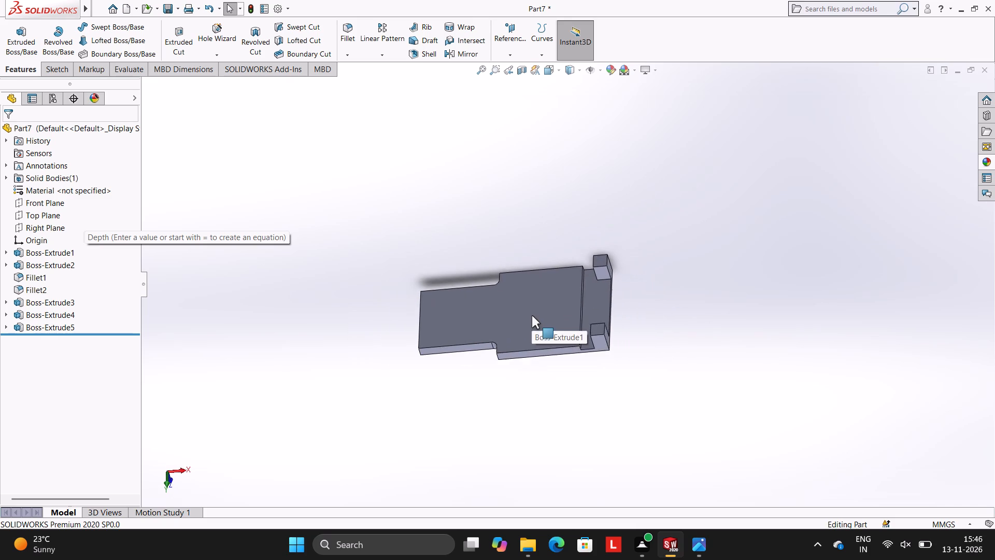
{"action": "scroll", "coordinate": [545, 317], "scroll_direction": "down", "scroll_amount": 2}
{"action": "scroll", "coordinate": [495, 304], "scroll_direction": "up", "scroll_amount": 2}
{"action": "scroll", "coordinate": [508, 306], "scroll_direction": "down", "scroll_amount": 2}
{"action": "middle_click_drag", "start_coordinate": [529, 310], "coordinate": [534, 326]}
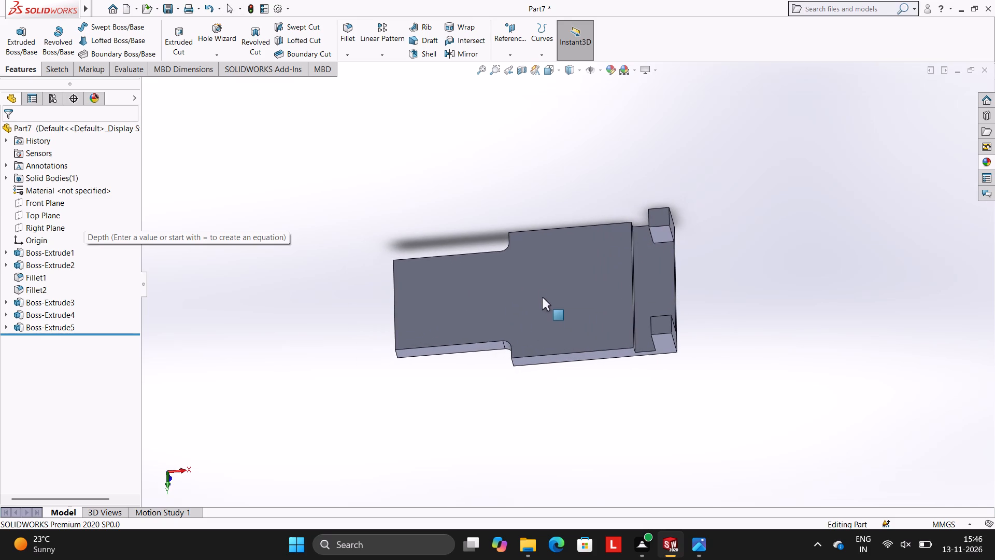
Open a new sketch on the plate's broad face on the block side and view it straight on.
{"action": "left_click", "coordinate": [555, 284]}
{"action": "left_click", "coordinate": [608, 254]}
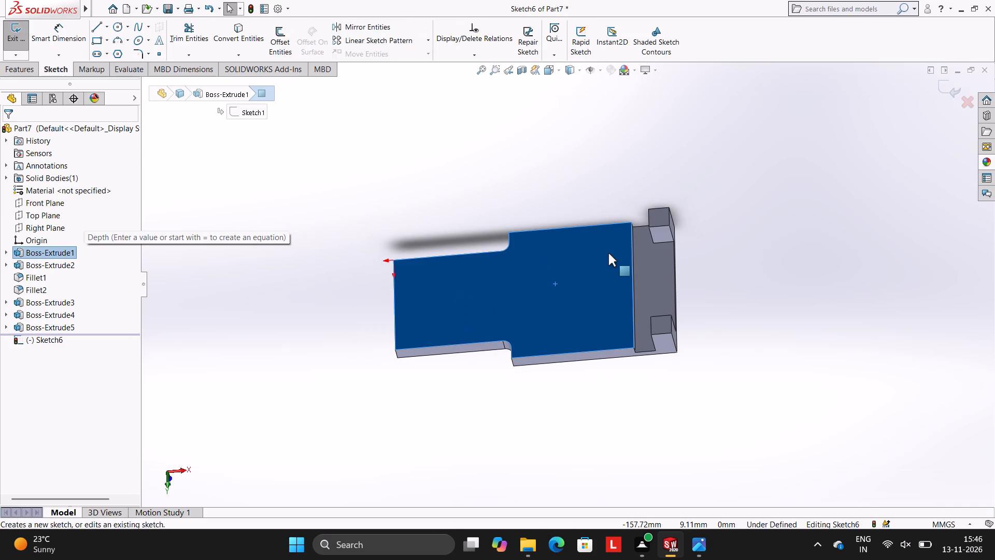
{"action": "key", "text": "ctrl+8"}
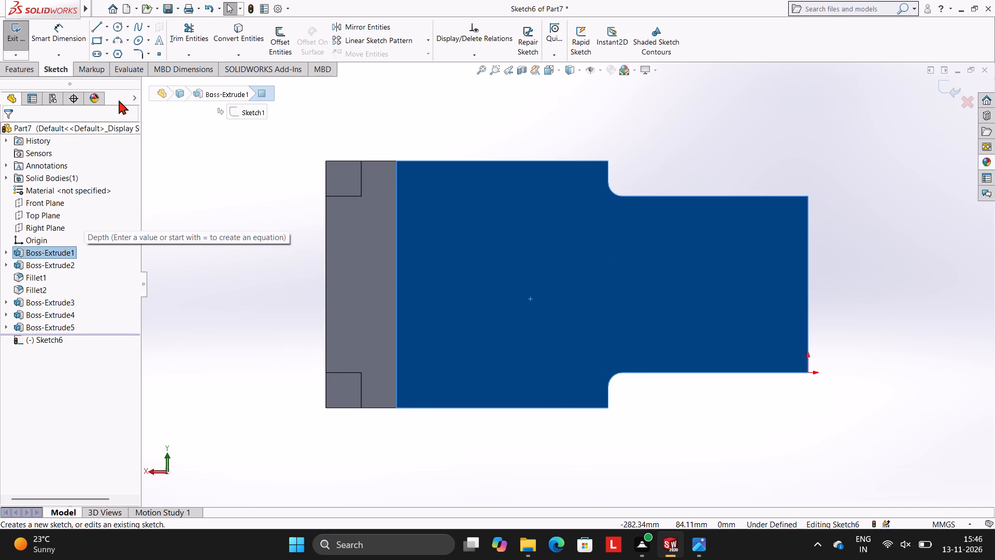
Sketch three 10 mm diameter circles in a row at about Y 72 mm on the wider section, starting beside the ledge.
{"action": "left_click", "coordinate": [112, 23]}
{"action": "left_click", "coordinate": [435, 203]}
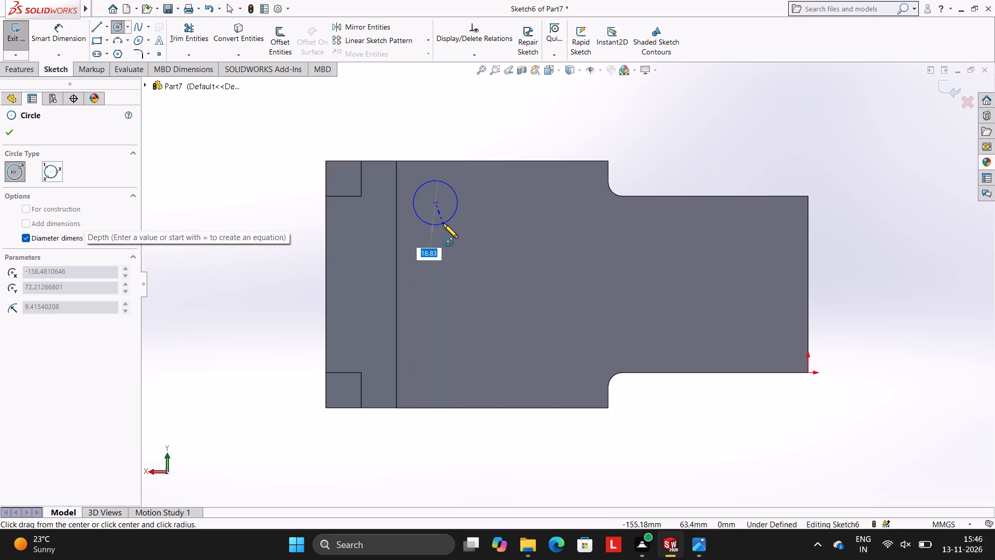
{"action": "type", "text": "10"}
{"action": "key", "text": "Return"}
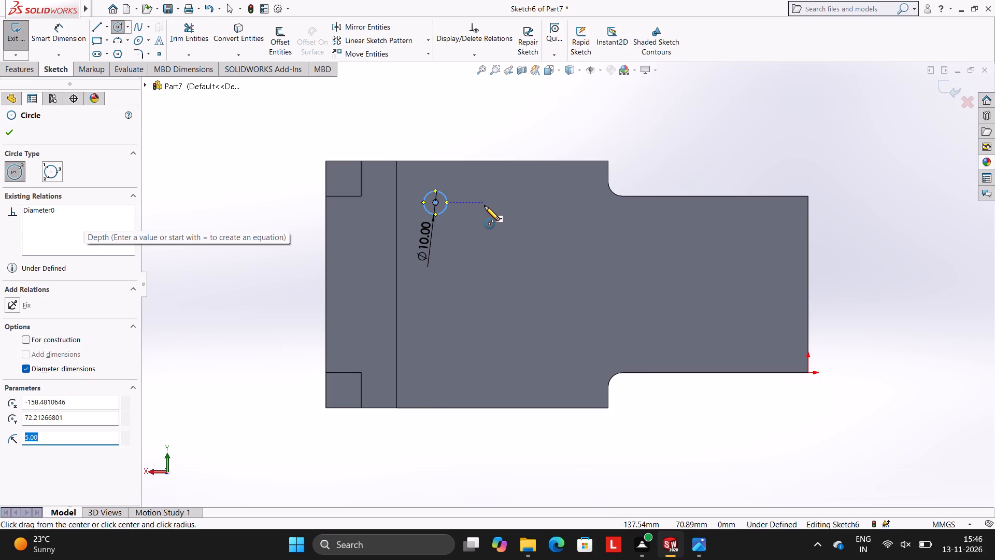
{"action": "left_click", "coordinate": [485, 206]}
{"action": "type", "text": "10"}
{"action": "key", "text": "Return"}
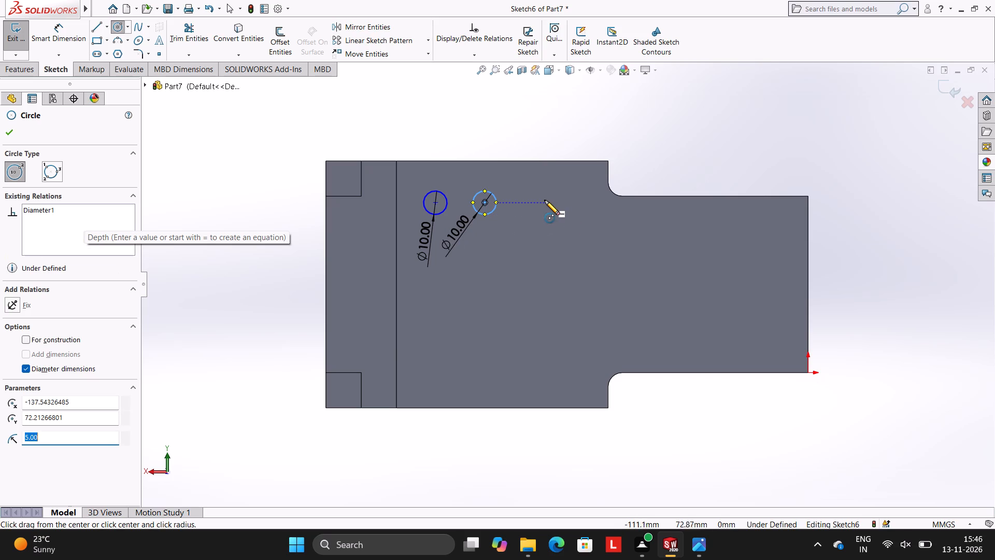
{"action": "left_click", "coordinate": [545, 200]}
{"action": "type", "text": "10"}
{"action": "key", "text": "Return"}
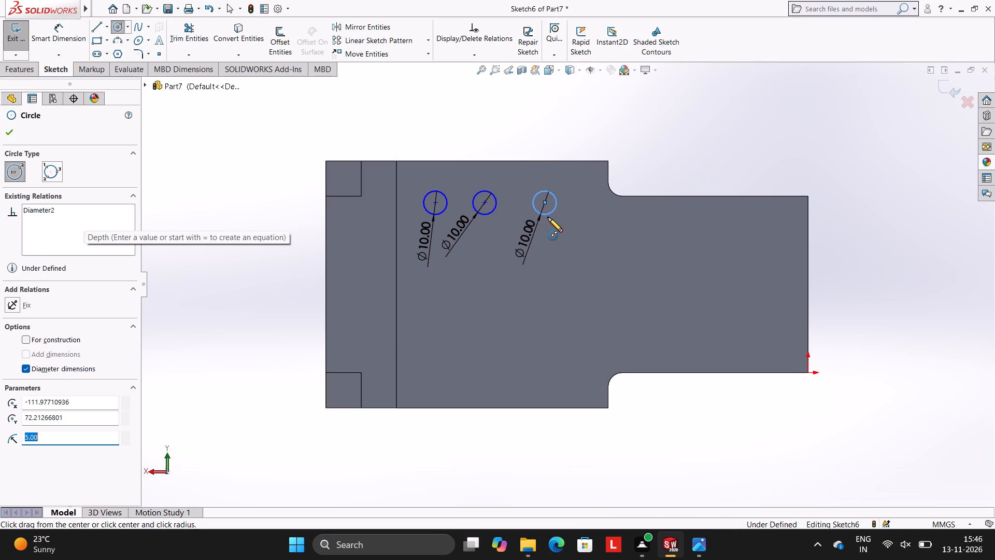
Sketch three more 10 mm diameter circles vertically aligned below the row's circle farthest from the ledge, at about Y 43, 19 and -4 mm.
{"action": "left_click", "coordinate": [547, 271]}
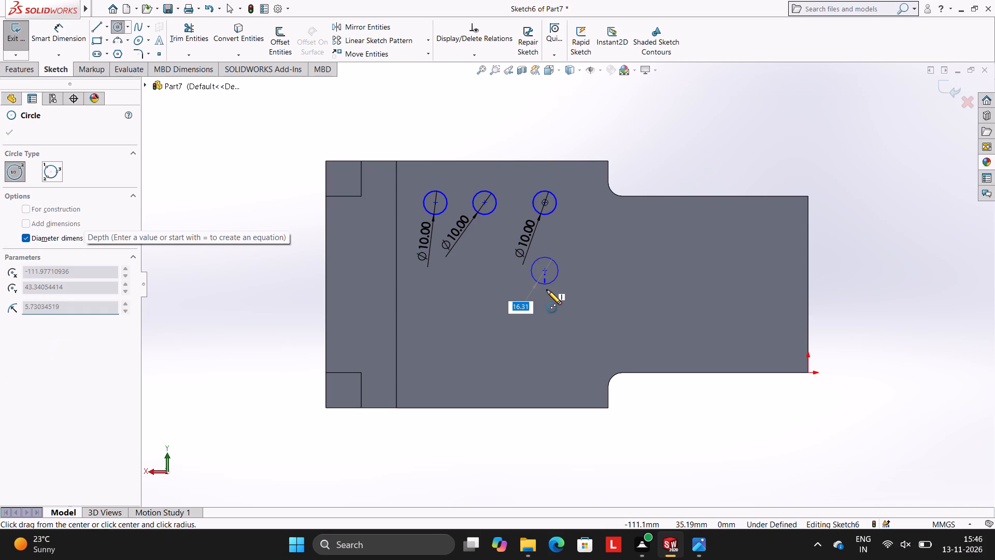
{"action": "type", "text": "10"}
{"action": "key", "text": "Return"}
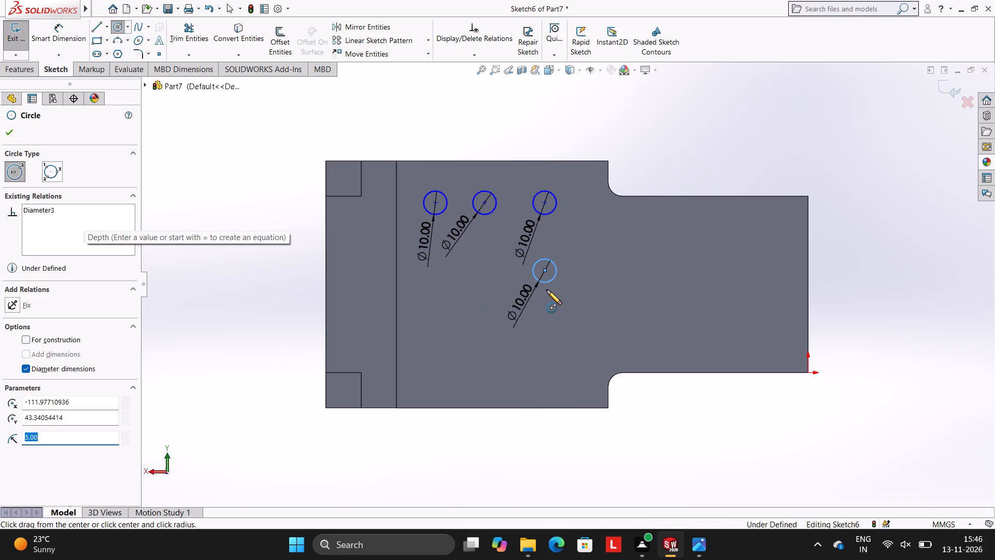
{"action": "left_click", "coordinate": [543, 329]}
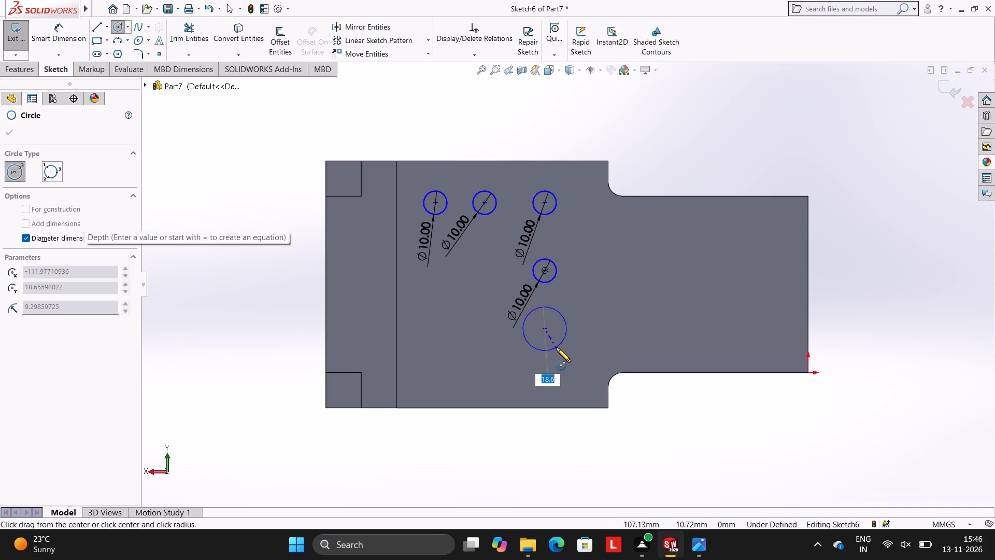
{"action": "type", "text": "10"}
{"action": "key", "text": "Return"}
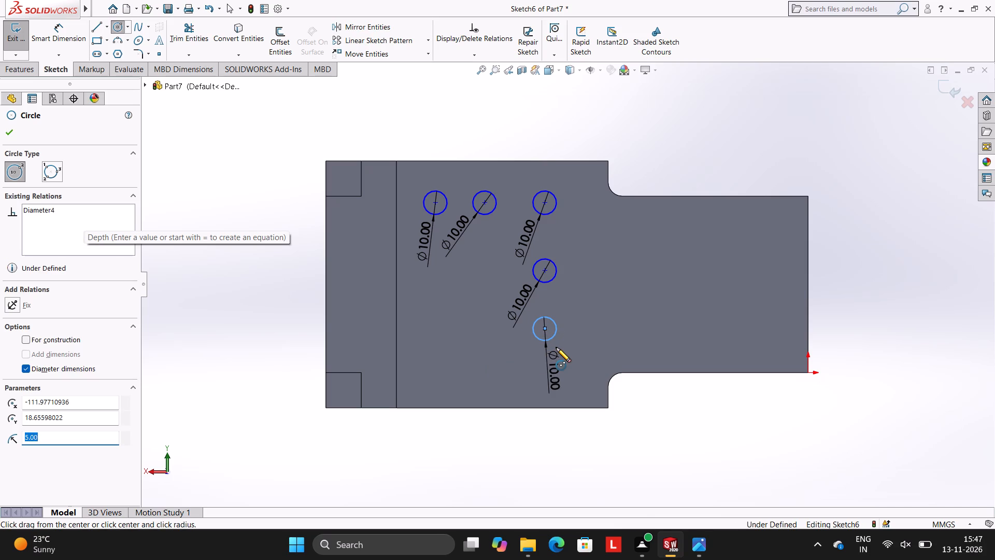
{"action": "left_click", "coordinate": [544, 382]}
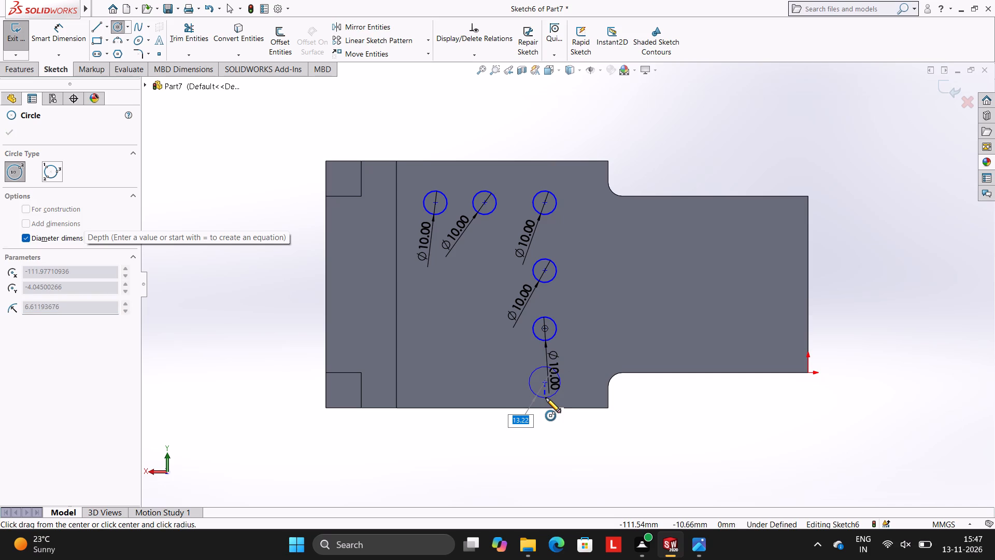
{"action": "type", "text": "10"}
{"action": "key", "text": "Return"}
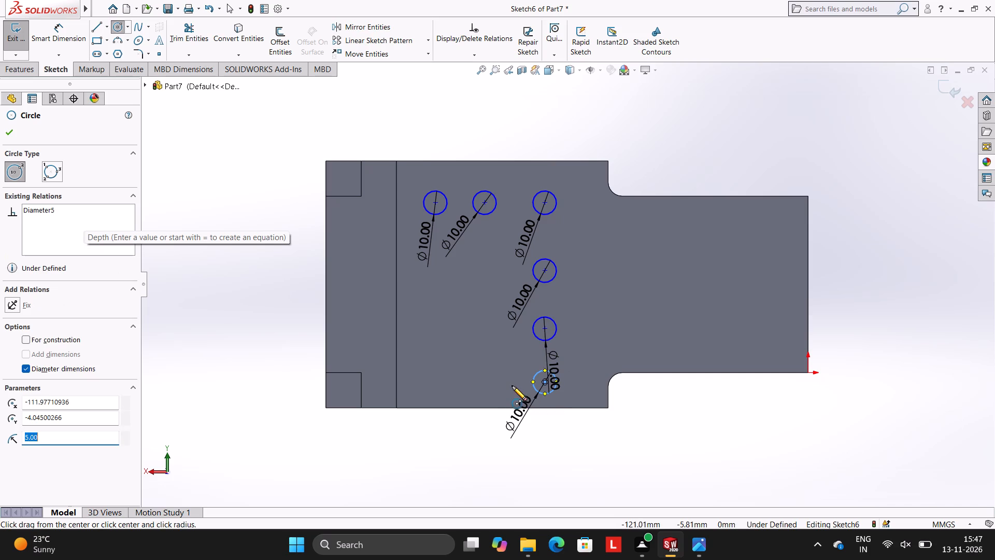
Sketch two 10 mm diameter circles along the wider section's opposite long edge, continuing from the column's last circle back toward the ledge.
{"action": "left_click", "coordinate": [484, 384]}
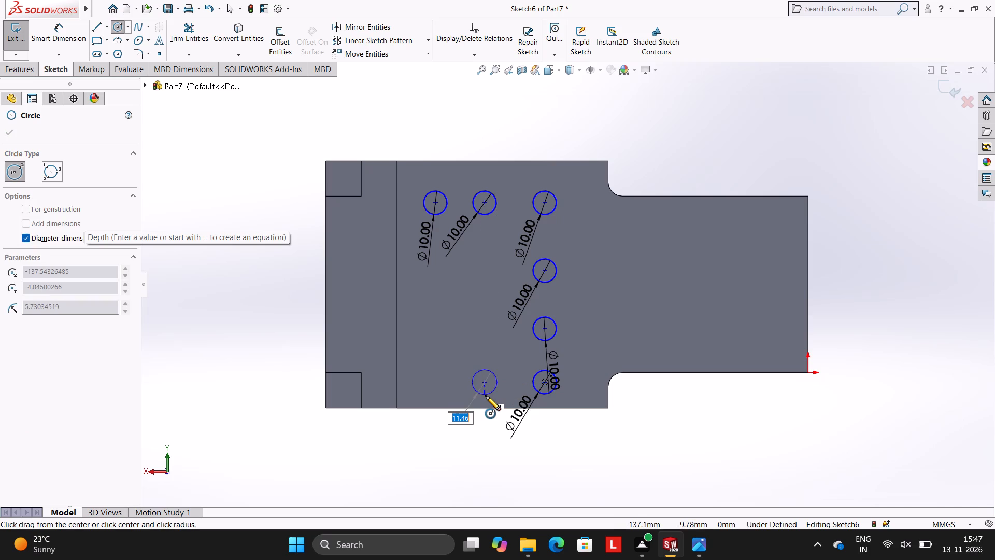
{"action": "type", "text": "10"}
{"action": "key", "text": "Return"}
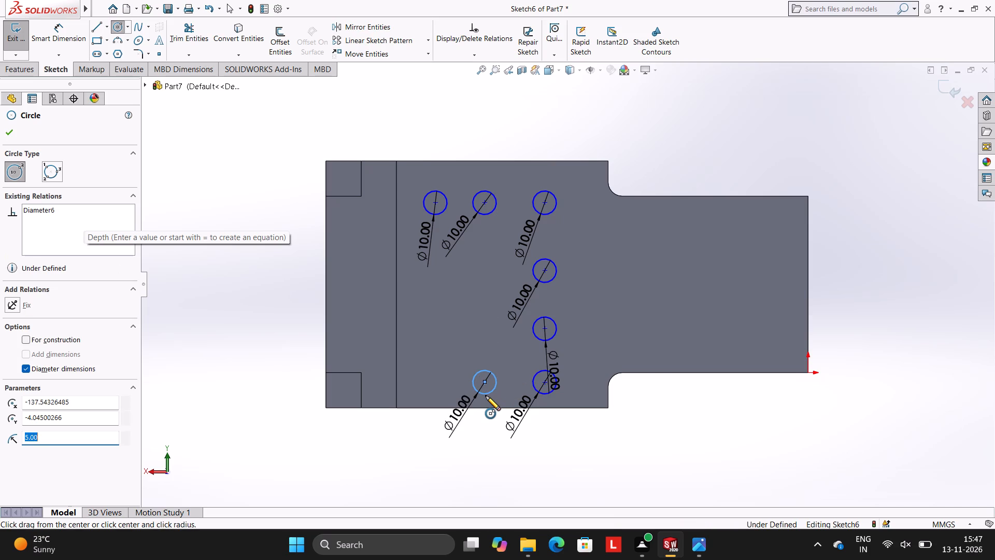
{"action": "left_click", "coordinate": [426, 388]}
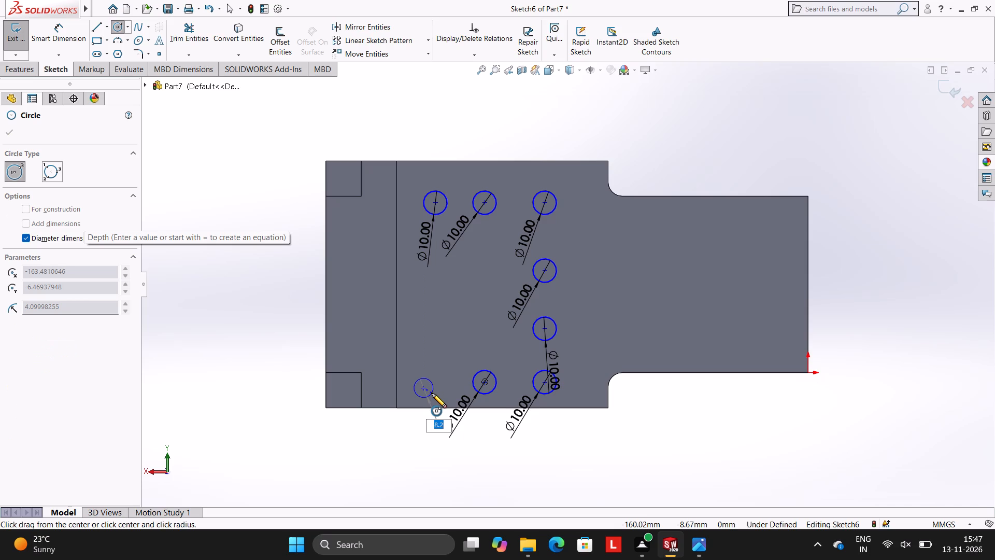
{"action": "type", "text": "10"}
{"action": "key", "text": "Return"}
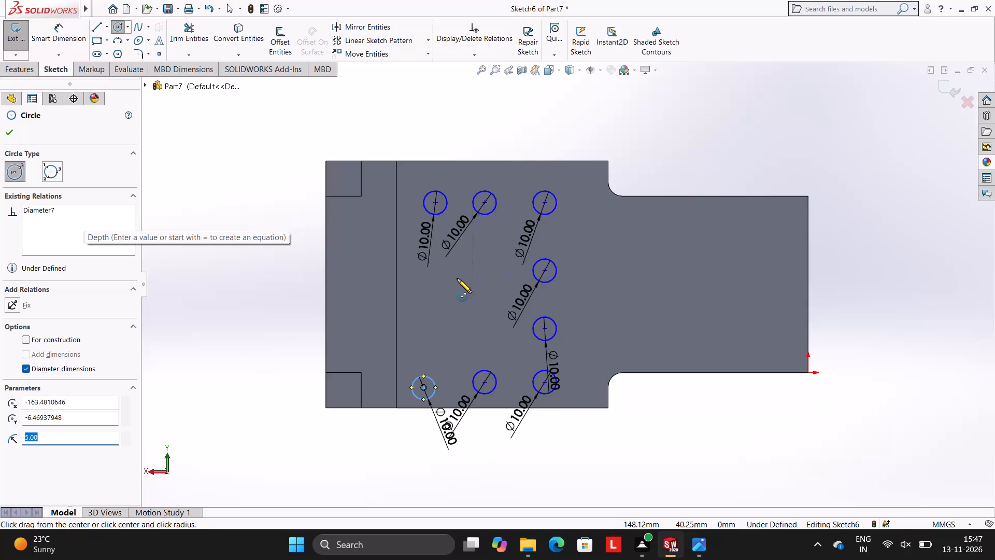
Sketch two 10 mm diameter circles between the two rows, vertically aligned with the first circle beside the ledge, at about Y 47 and 24 mm.
{"action": "left_click", "coordinate": [433, 262]}
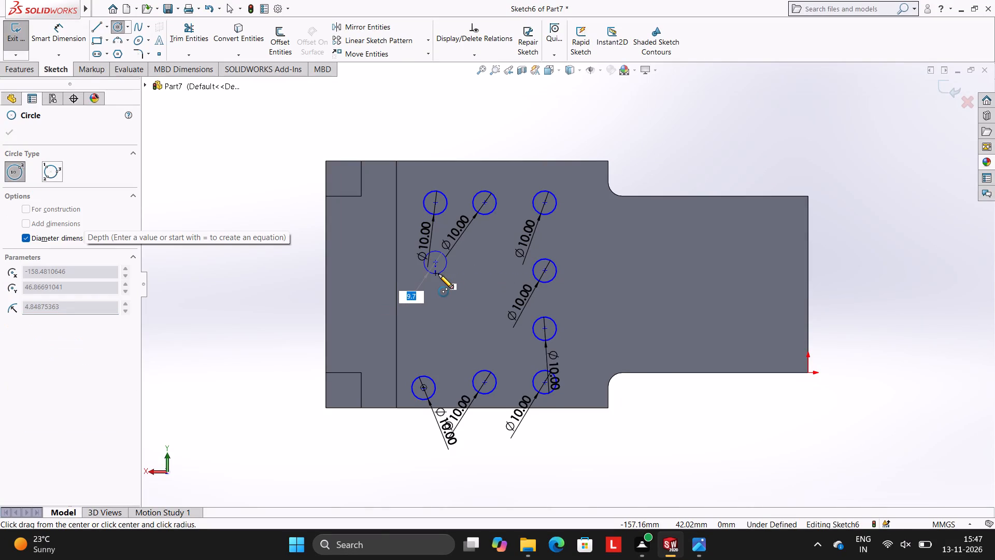
{"action": "type", "text": "10"}
{"action": "key", "text": "Return"}
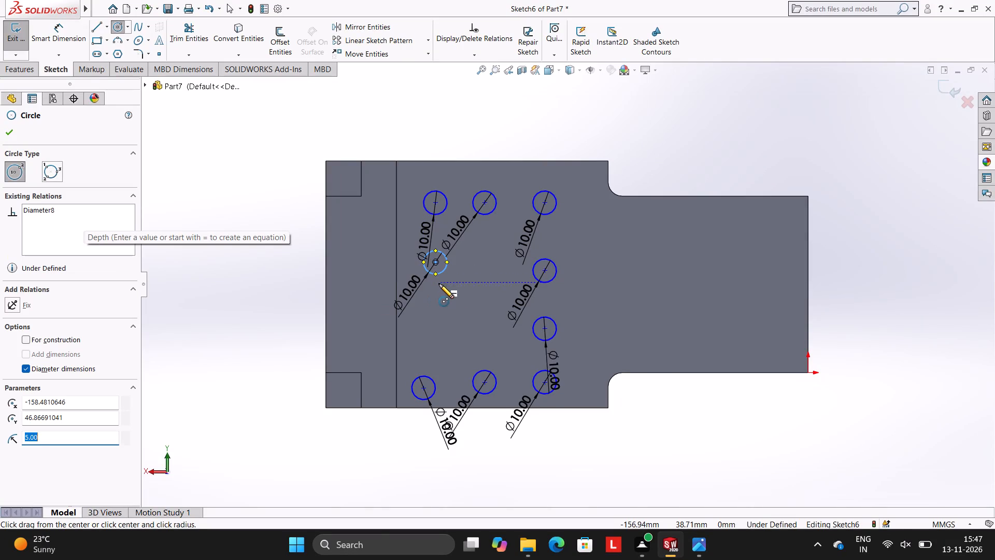
{"action": "left_click", "coordinate": [433, 314]}
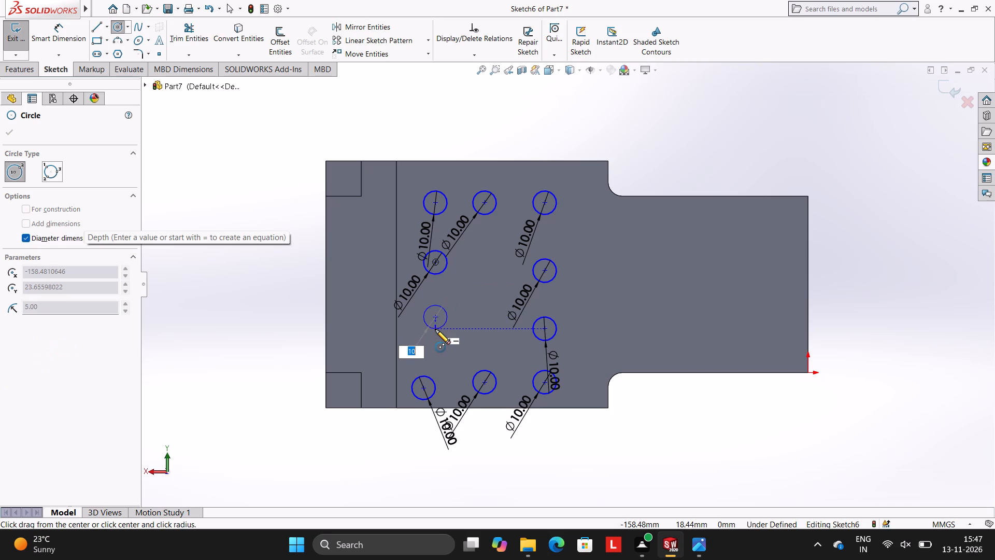
{"action": "type", "text": "10"}
{"action": "key", "text": "Return"}
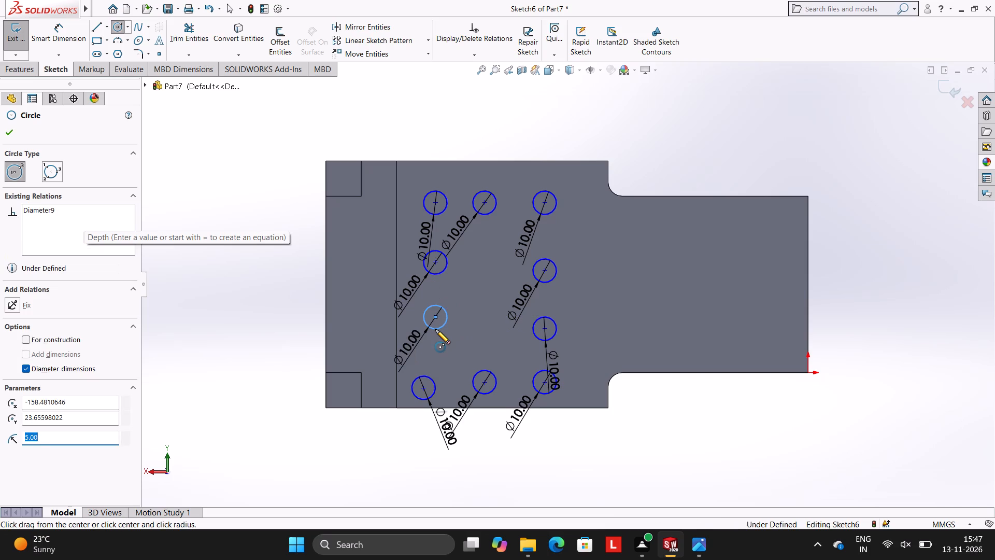
Sketch two 10 mm diameter circles in the middle column between the two rows, at about Y 24 and 43 mm.
{"action": "left_click", "coordinate": [484, 319]}
{"action": "type", "text": "10"}
{"action": "key", "text": "Return"}
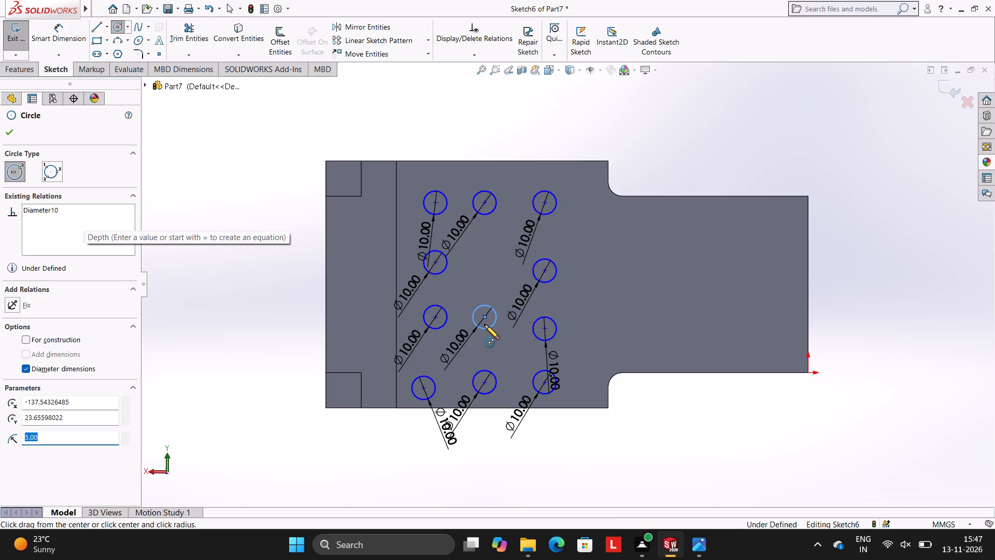
{"action": "left_click", "coordinate": [483, 268]}
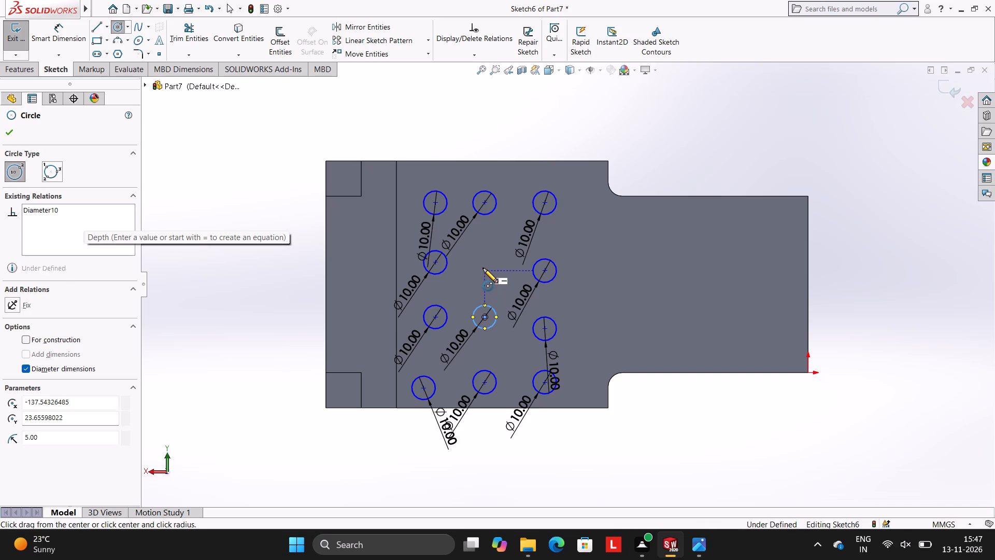
{"action": "type", "text": "10"}
{"action": "key", "text": "Return"}
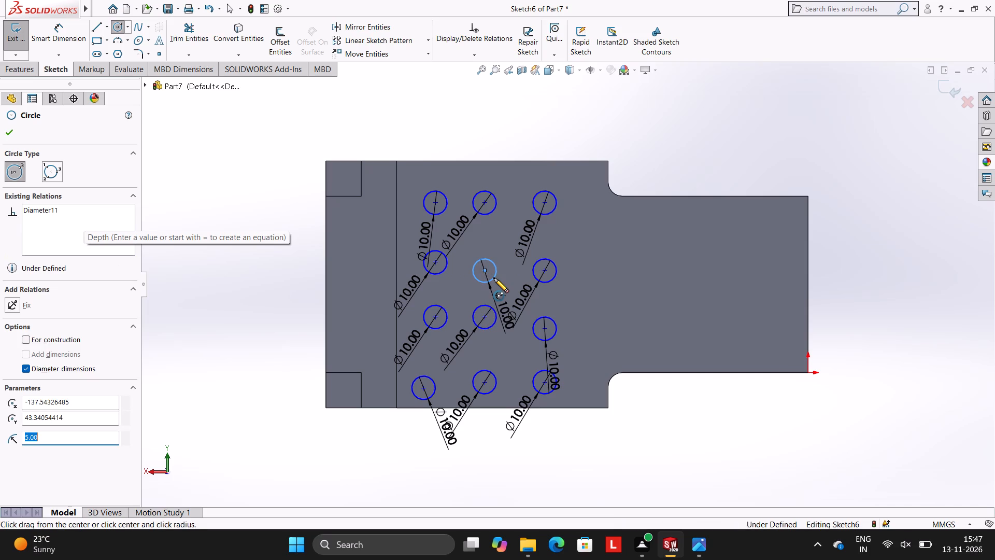
{"action": "key", "text": "Escape"}
{"action": "key", "text": "Escape"}
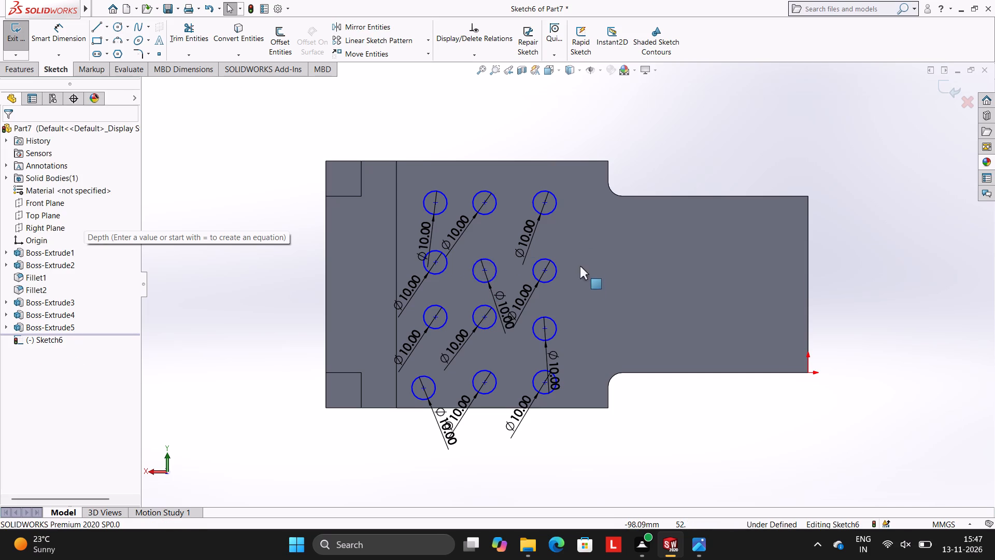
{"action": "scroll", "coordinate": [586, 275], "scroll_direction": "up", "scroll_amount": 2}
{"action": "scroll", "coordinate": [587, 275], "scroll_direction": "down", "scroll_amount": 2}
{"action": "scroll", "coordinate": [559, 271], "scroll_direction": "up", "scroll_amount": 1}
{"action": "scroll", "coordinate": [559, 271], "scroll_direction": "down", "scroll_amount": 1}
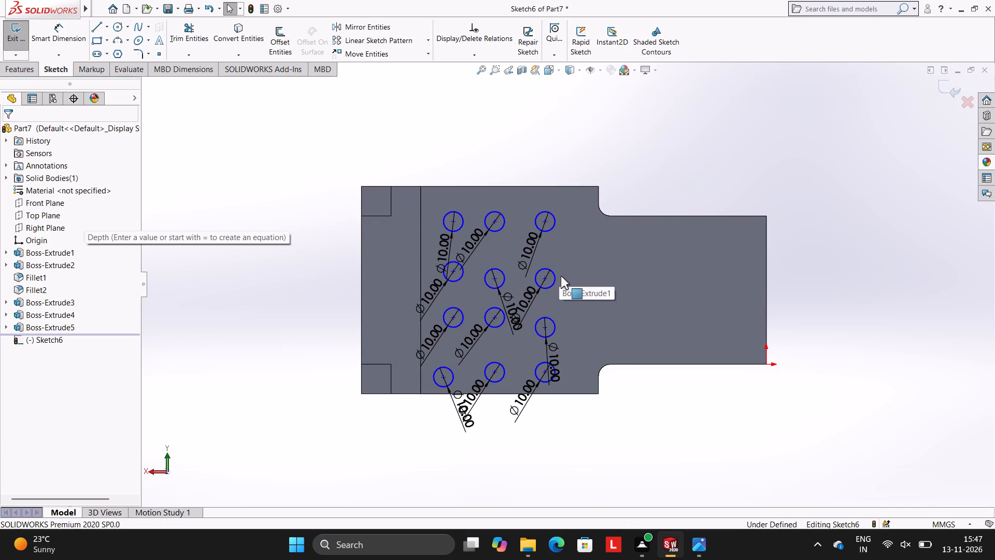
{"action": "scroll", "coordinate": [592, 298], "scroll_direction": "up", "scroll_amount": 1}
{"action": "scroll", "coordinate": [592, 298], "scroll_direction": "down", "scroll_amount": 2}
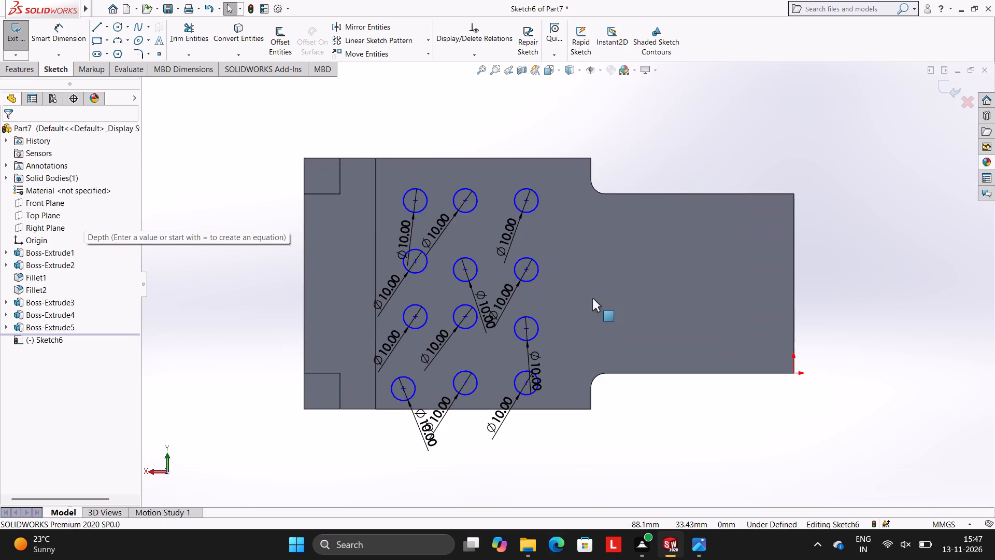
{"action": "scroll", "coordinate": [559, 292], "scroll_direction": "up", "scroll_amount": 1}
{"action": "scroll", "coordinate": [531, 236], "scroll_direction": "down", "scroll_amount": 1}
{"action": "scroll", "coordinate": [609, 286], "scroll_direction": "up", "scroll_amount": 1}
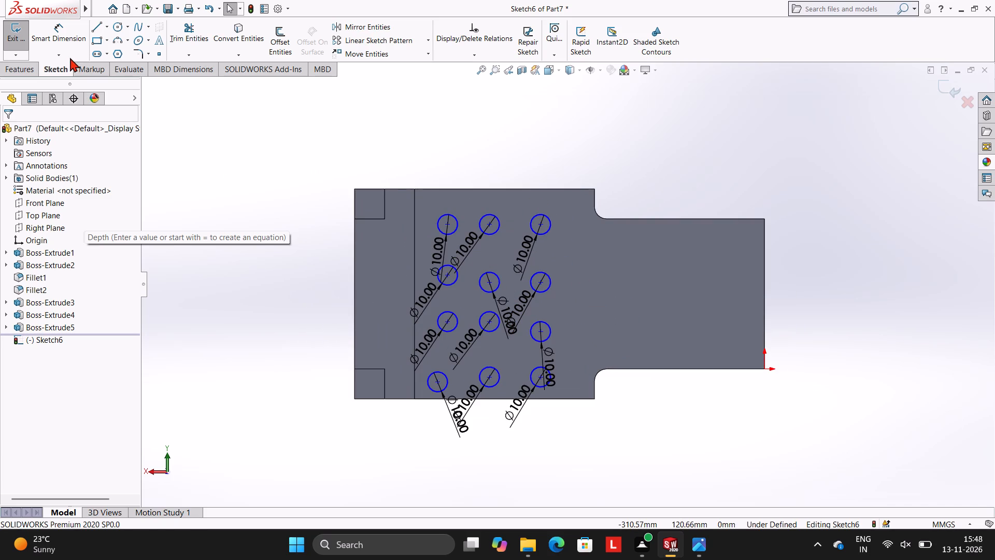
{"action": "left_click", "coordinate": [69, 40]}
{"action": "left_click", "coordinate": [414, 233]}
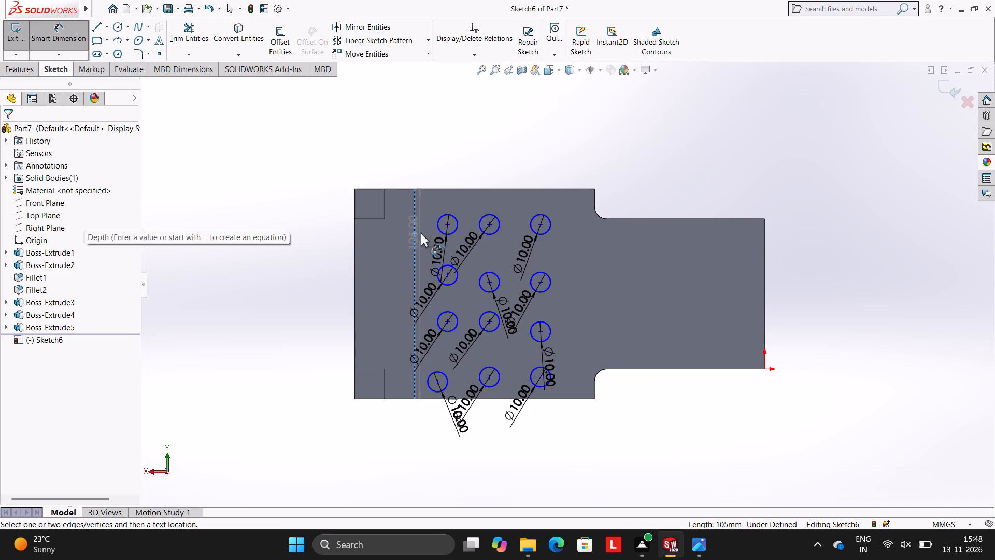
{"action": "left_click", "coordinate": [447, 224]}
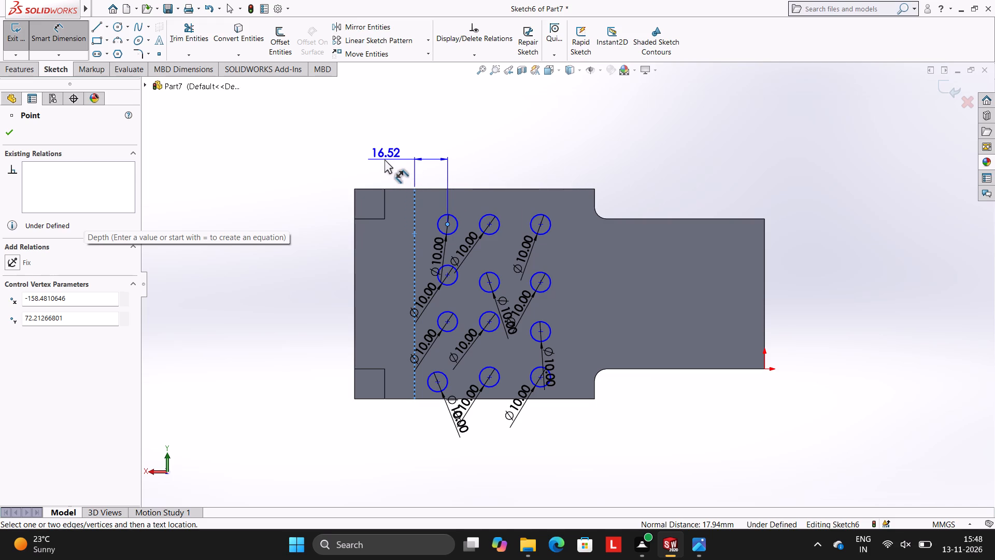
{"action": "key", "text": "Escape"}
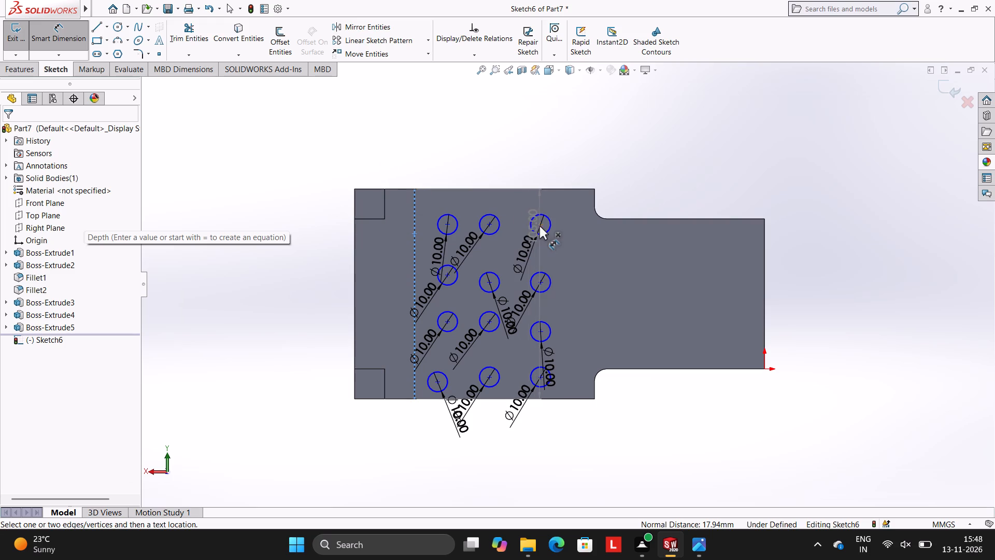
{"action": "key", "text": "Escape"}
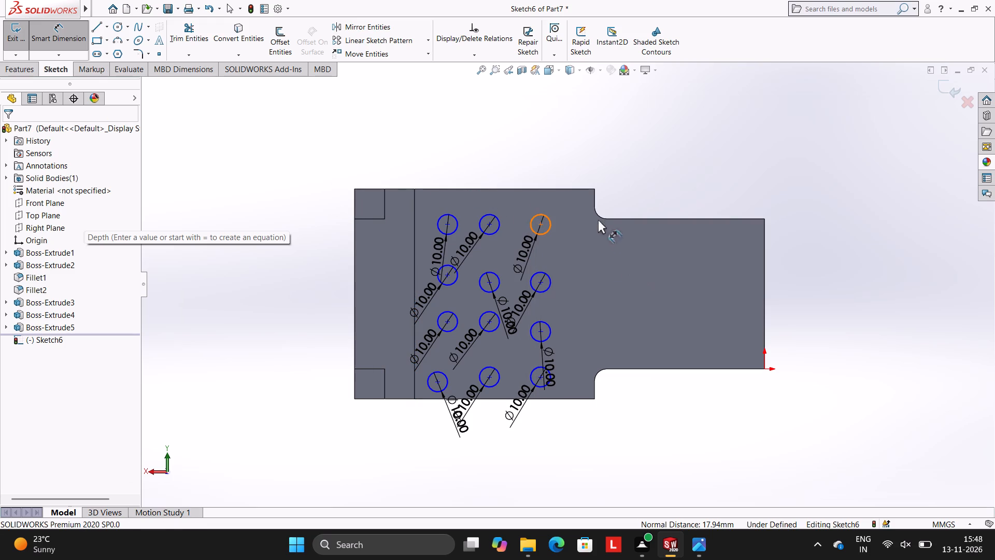
Dimension the upper row's circle farthest from the ledge 28 mm horizontally from the wider section's step edge.
{"action": "left_click", "coordinate": [593, 201]}
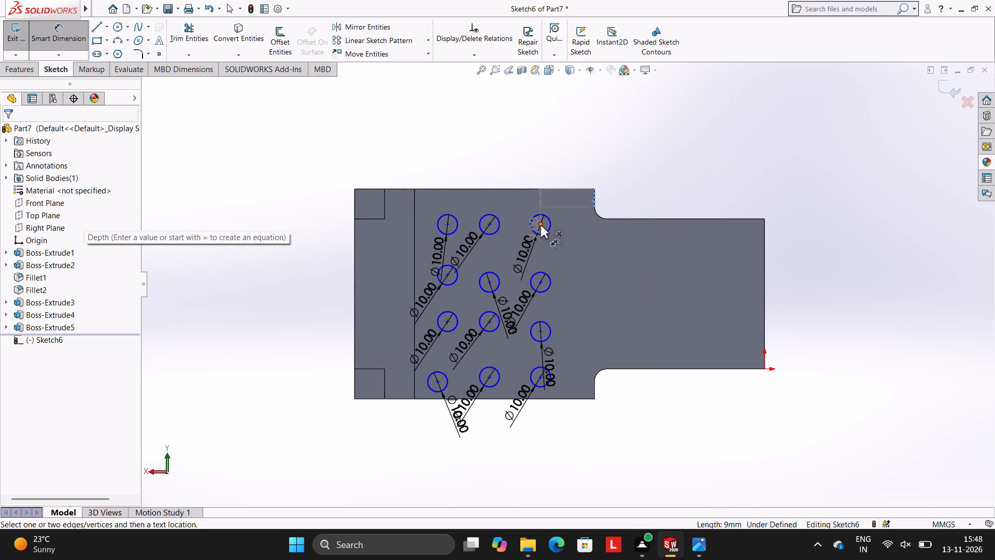
{"action": "left_click", "coordinate": [541, 225]}
{"action": "left_click", "coordinate": [565, 143]}
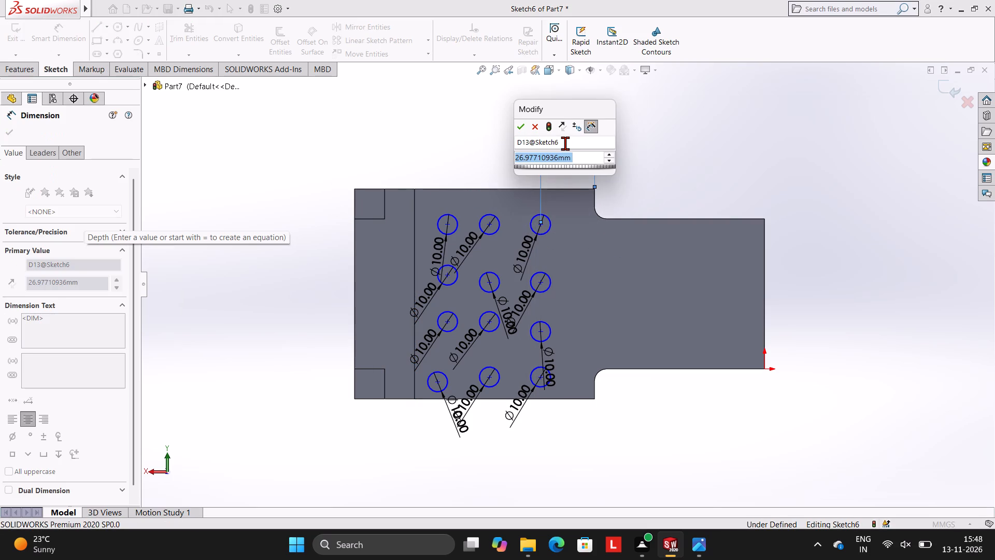
{"action": "type", "text": "28"}
{"action": "key", "text": "Return"}
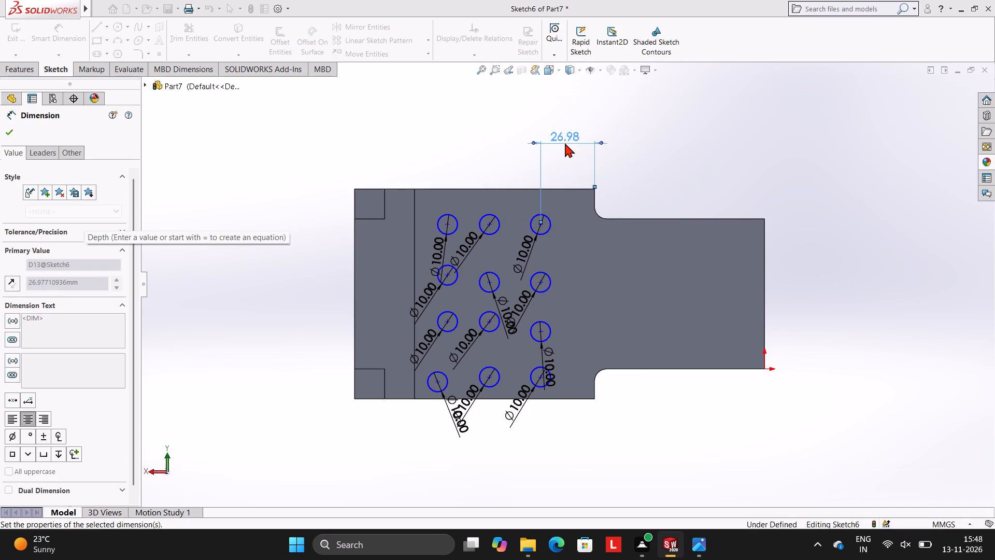
{"action": "key", "text": "Escape"}
{"action": "key", "text": "Escape"}
{"action": "key", "text": "Escape"}
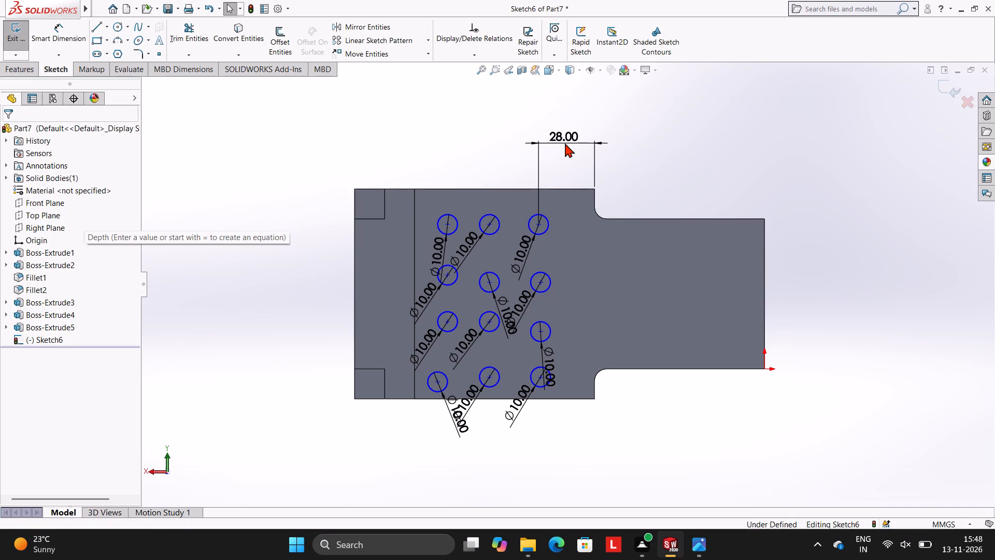
Dimension the bottom row's circle farthest from the ledge 28 mm horizontally from the wider section's lower step edge.
{"action": "left_click", "coordinate": [73, 44]}
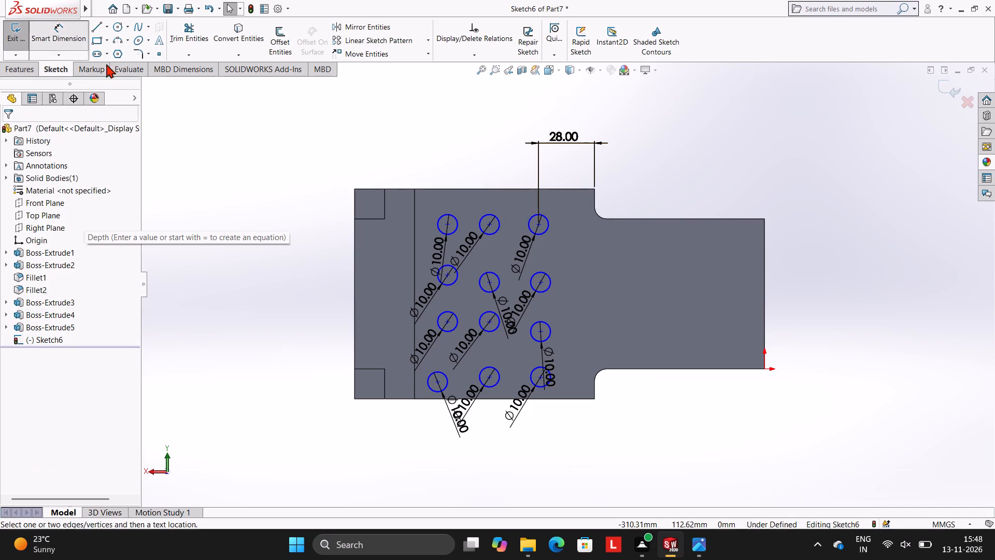
{"action": "left_click", "coordinate": [593, 388]}
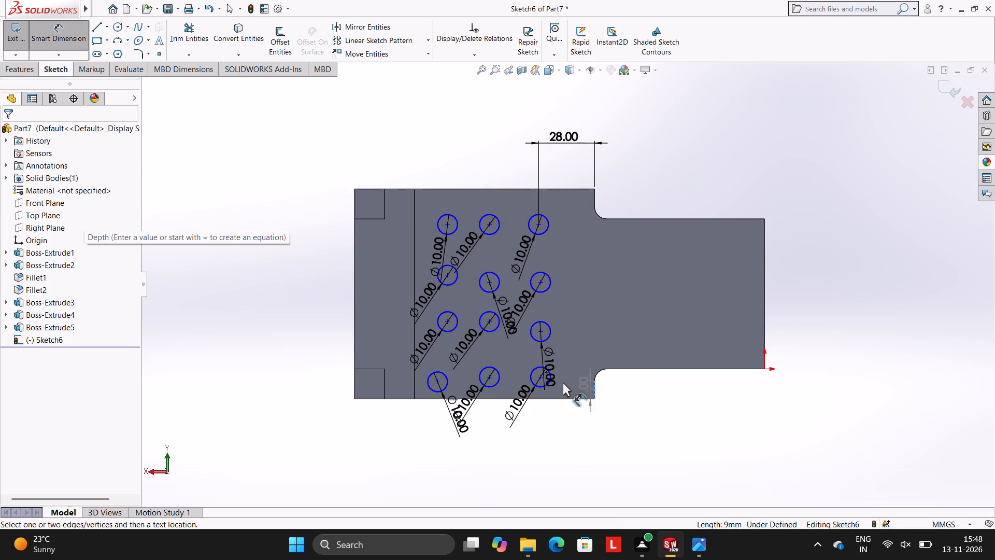
{"action": "left_click", "coordinate": [541, 378]}
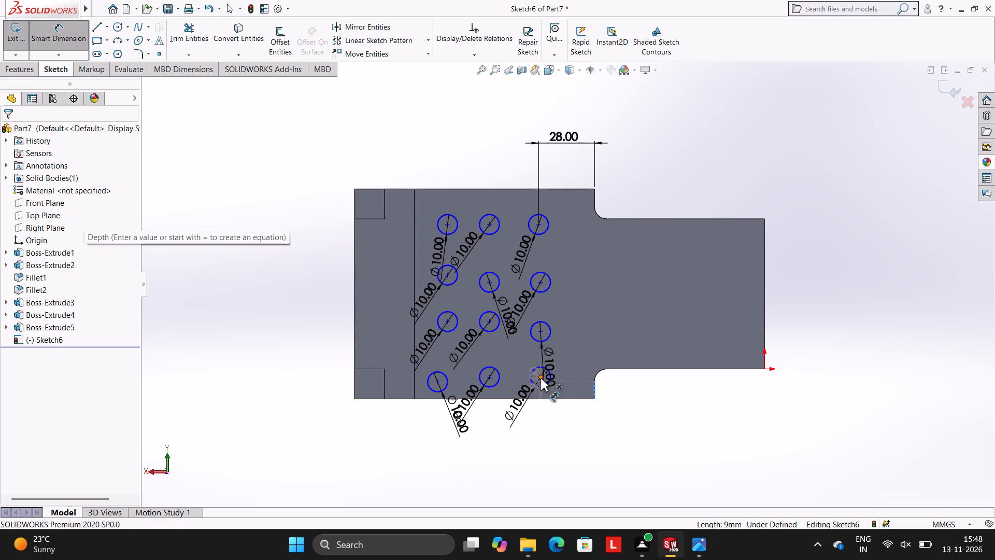
{"action": "left_click", "coordinate": [557, 441]}
{"action": "type", "text": "28"}
{"action": "key", "text": "Return"}
{"action": "key", "text": "Escape"}
{"action": "key", "text": "Escape"}
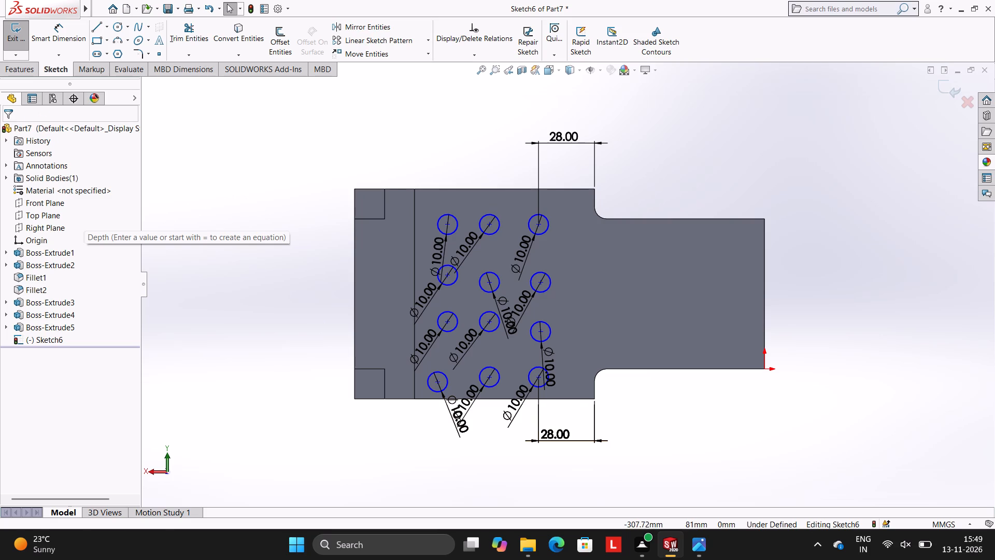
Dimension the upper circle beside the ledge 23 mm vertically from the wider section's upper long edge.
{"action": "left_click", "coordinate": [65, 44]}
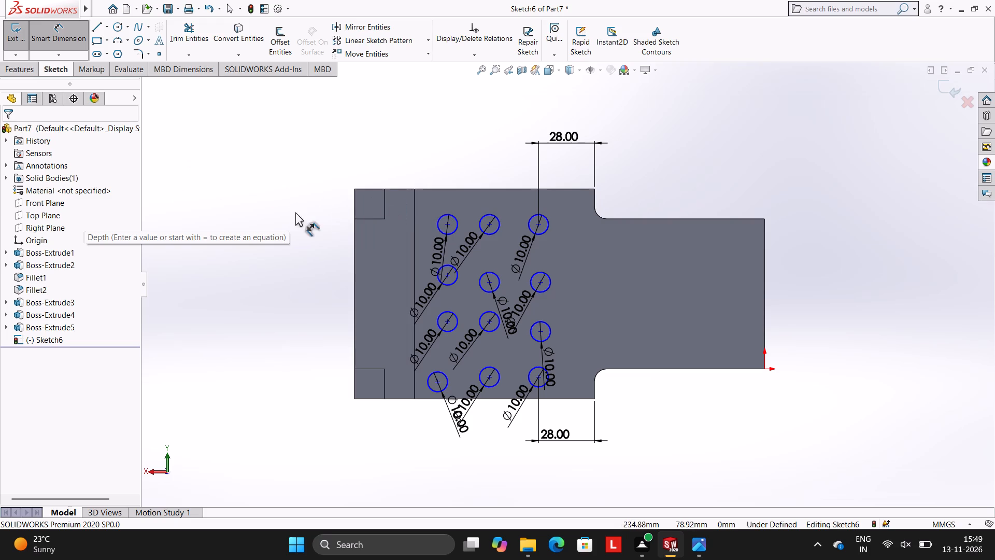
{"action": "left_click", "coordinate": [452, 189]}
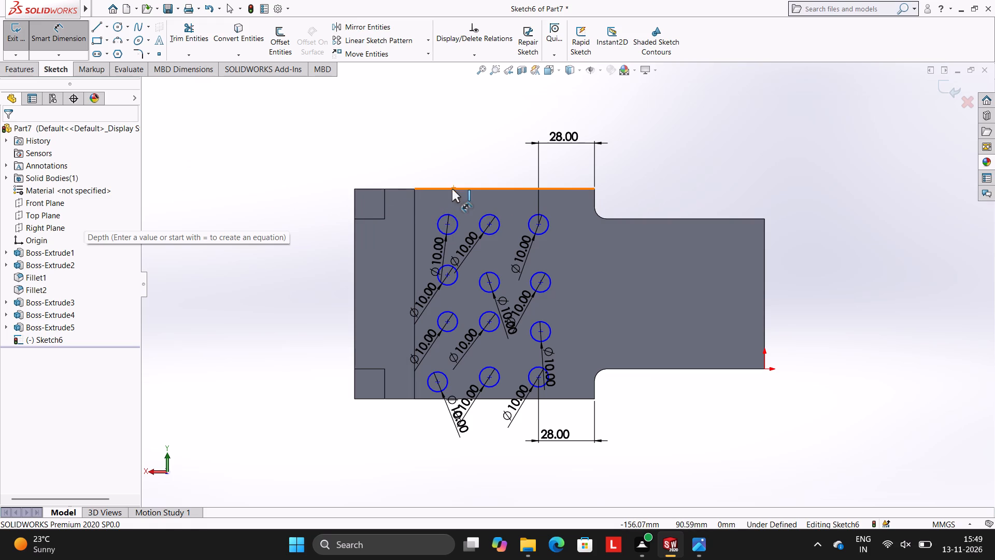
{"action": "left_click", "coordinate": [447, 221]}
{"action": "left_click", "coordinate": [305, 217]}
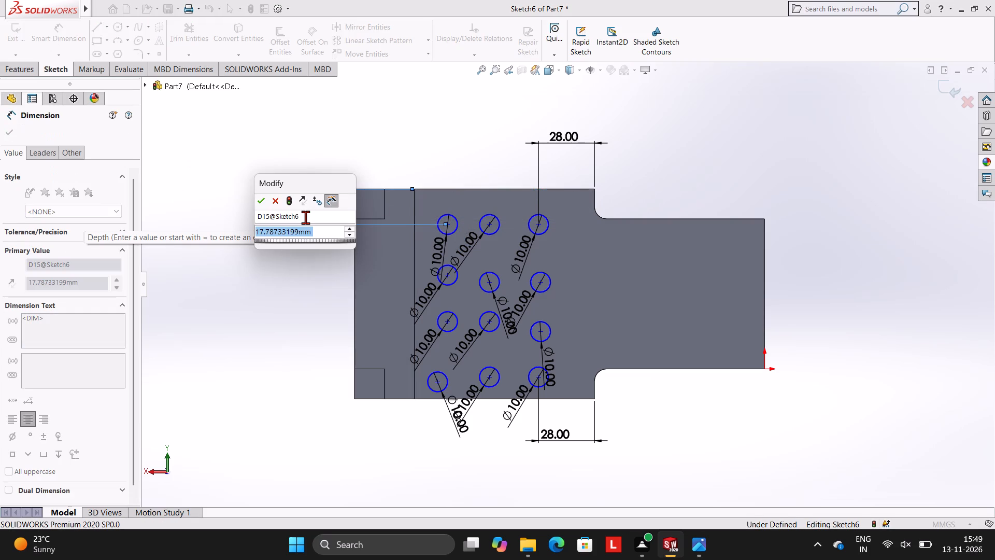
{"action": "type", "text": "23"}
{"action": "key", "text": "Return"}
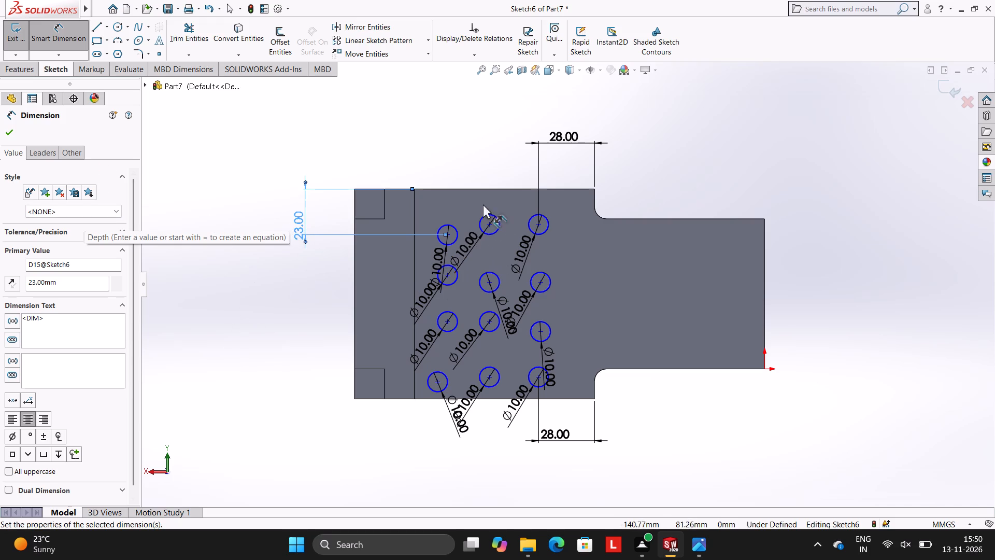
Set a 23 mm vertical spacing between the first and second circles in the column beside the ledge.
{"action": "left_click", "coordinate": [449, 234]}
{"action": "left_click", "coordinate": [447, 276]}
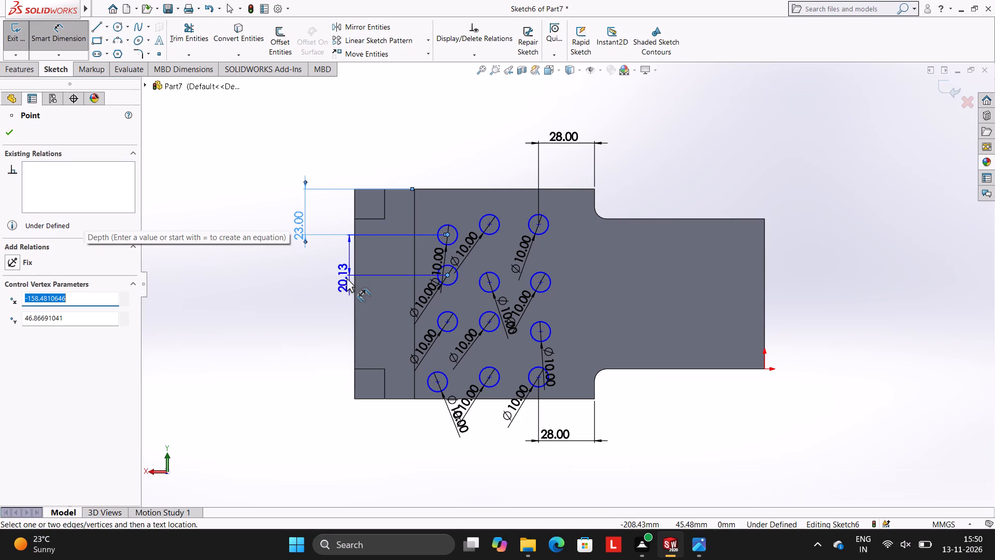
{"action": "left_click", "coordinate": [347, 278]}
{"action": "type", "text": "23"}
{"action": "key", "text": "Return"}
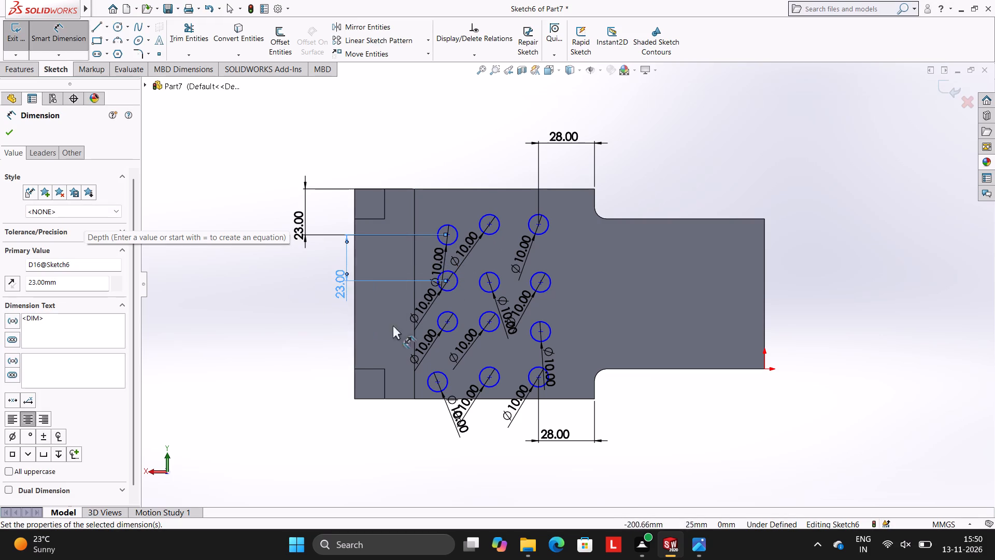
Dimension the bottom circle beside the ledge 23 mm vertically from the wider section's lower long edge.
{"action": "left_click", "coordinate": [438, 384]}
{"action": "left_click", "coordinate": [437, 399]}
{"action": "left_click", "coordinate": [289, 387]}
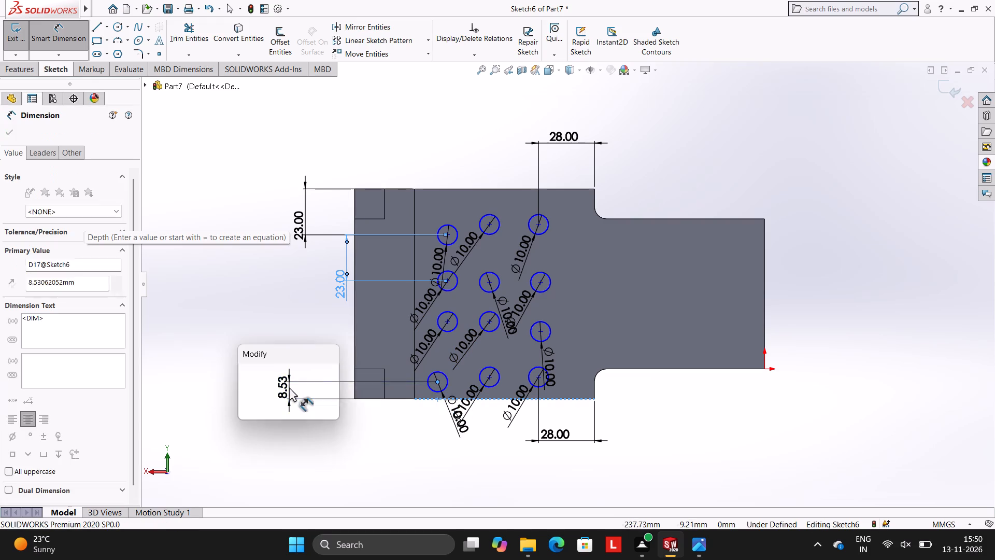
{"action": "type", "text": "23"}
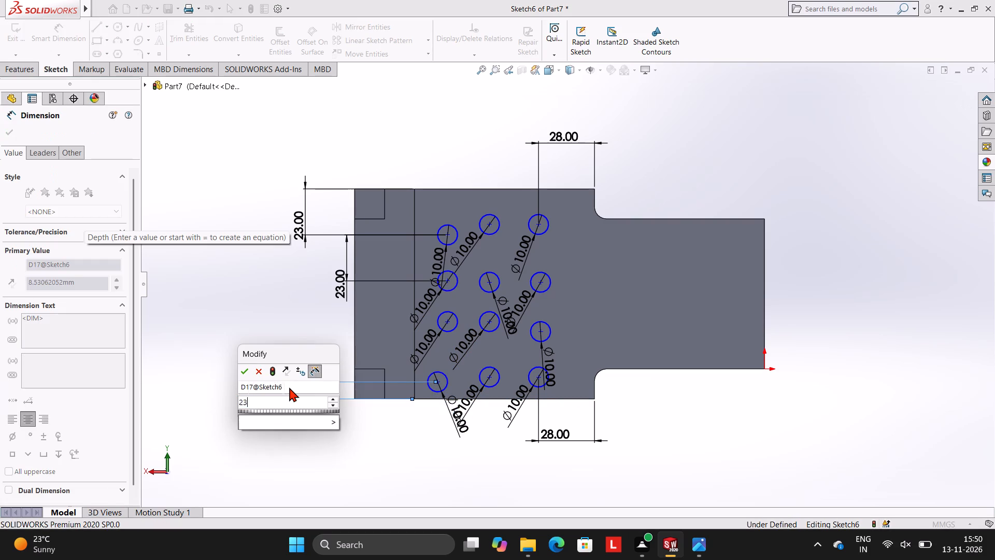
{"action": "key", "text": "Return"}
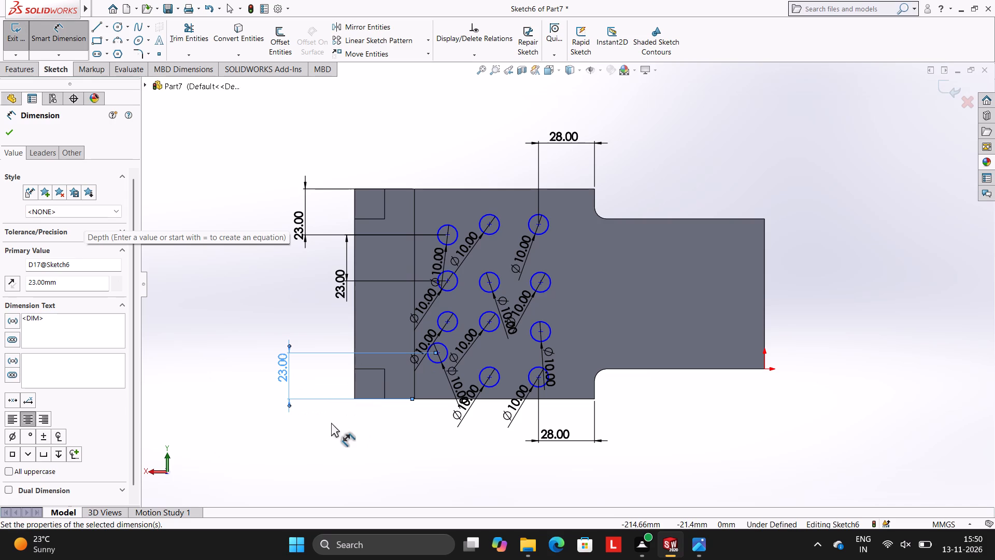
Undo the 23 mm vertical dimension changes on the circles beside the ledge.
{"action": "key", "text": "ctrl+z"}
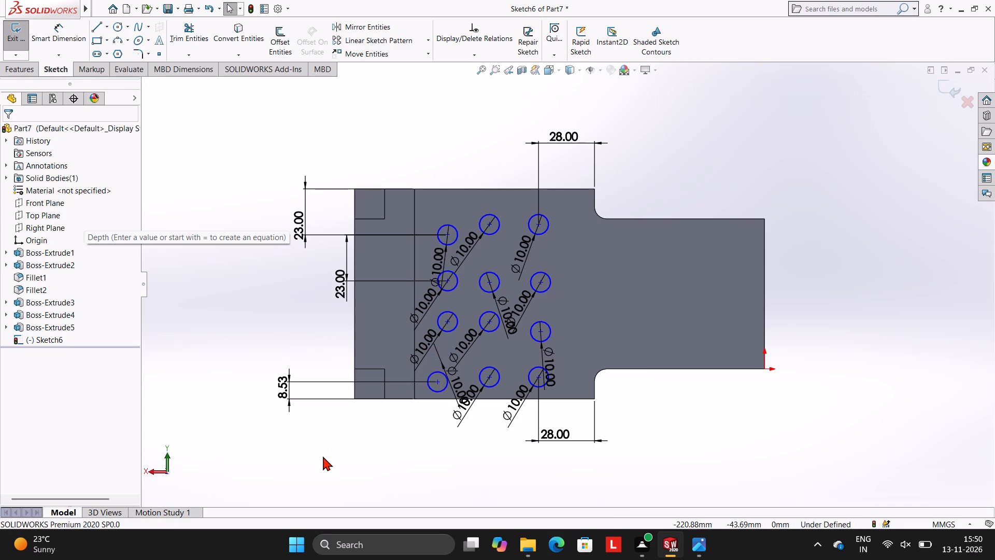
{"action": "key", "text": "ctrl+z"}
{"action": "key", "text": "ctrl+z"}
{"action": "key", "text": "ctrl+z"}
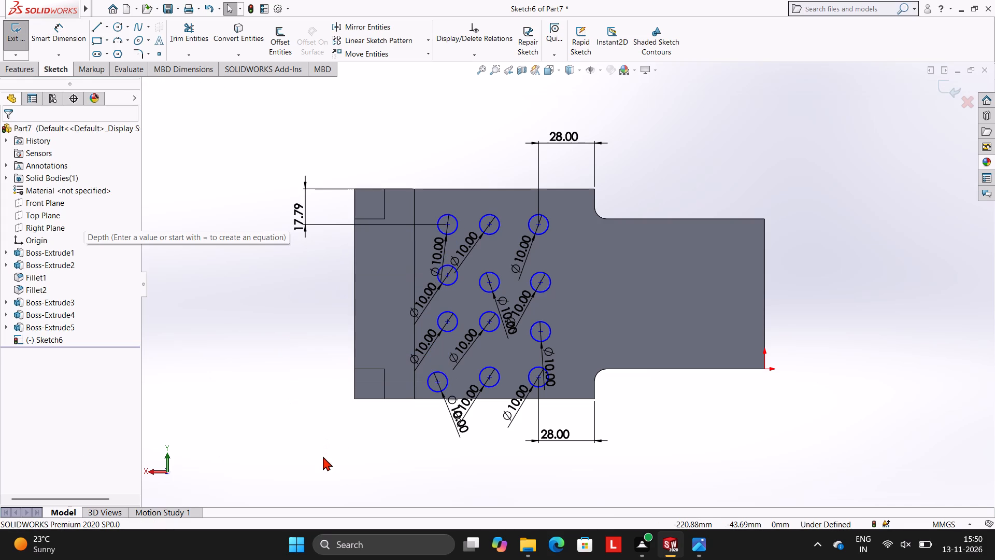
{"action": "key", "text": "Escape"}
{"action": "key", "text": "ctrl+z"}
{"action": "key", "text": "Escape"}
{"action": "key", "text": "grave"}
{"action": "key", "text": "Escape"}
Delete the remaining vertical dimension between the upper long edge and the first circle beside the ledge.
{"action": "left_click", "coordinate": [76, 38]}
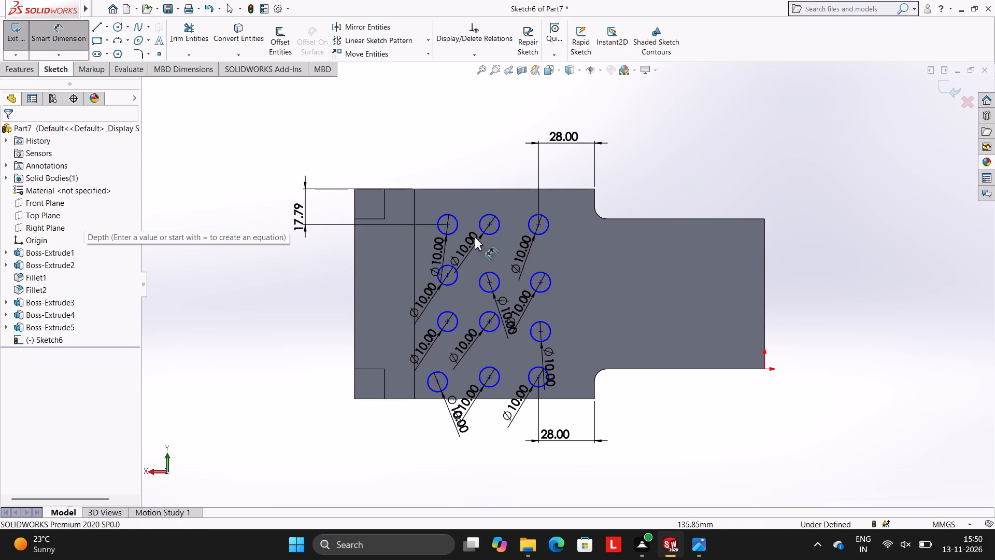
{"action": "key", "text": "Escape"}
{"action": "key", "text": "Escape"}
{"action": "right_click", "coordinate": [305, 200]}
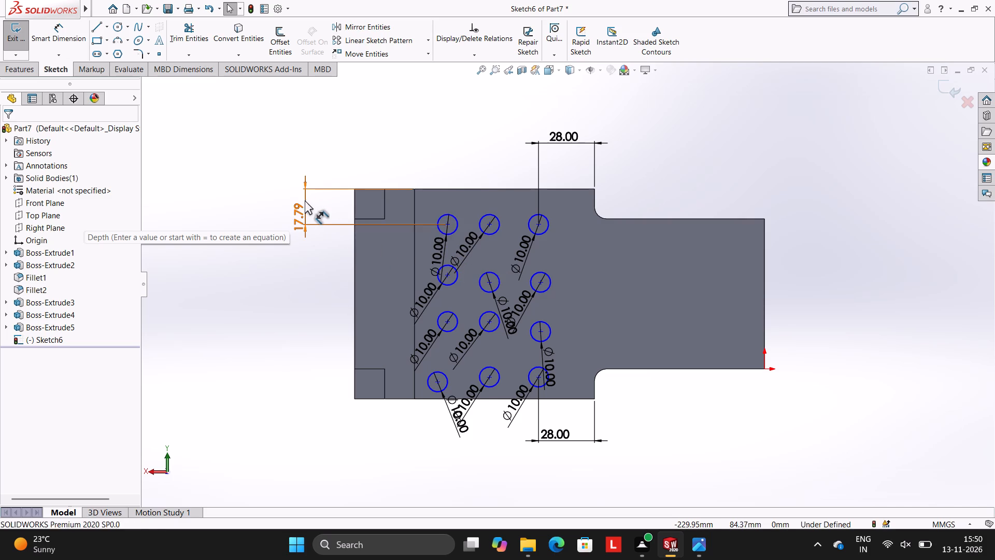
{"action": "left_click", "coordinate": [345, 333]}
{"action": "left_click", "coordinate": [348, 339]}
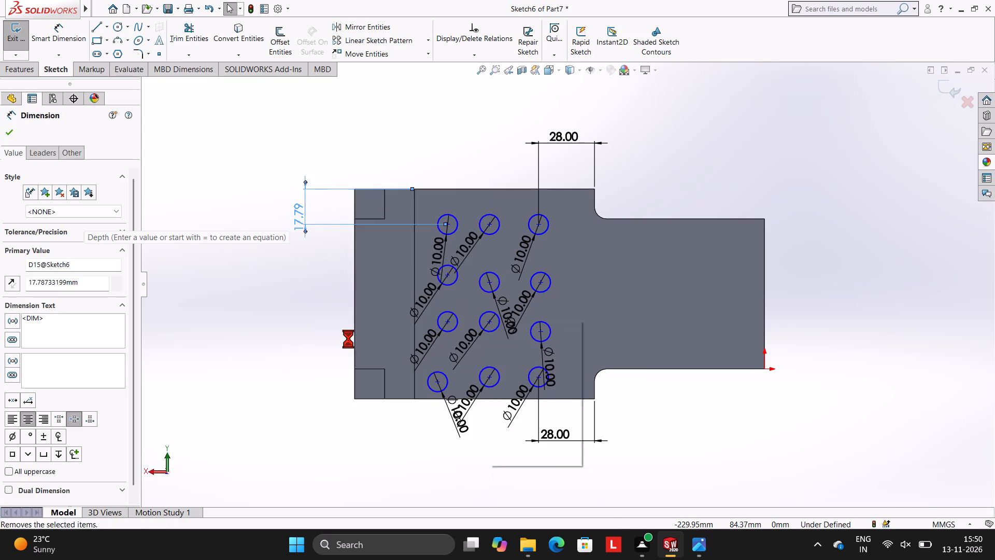
Dimension the top circle beside the ledge 12 mm vertically from the wider section's upper long edge.
{"action": "left_click", "coordinate": [56, 33]}
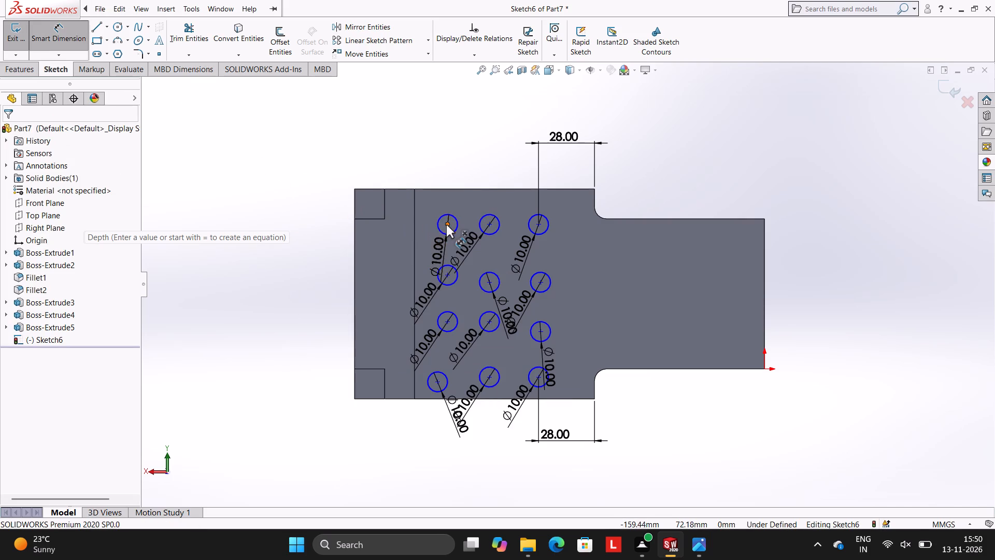
{"action": "left_click", "coordinate": [447, 225]}
{"action": "left_click", "coordinate": [446, 188]}
{"action": "left_click", "coordinate": [271, 206]}
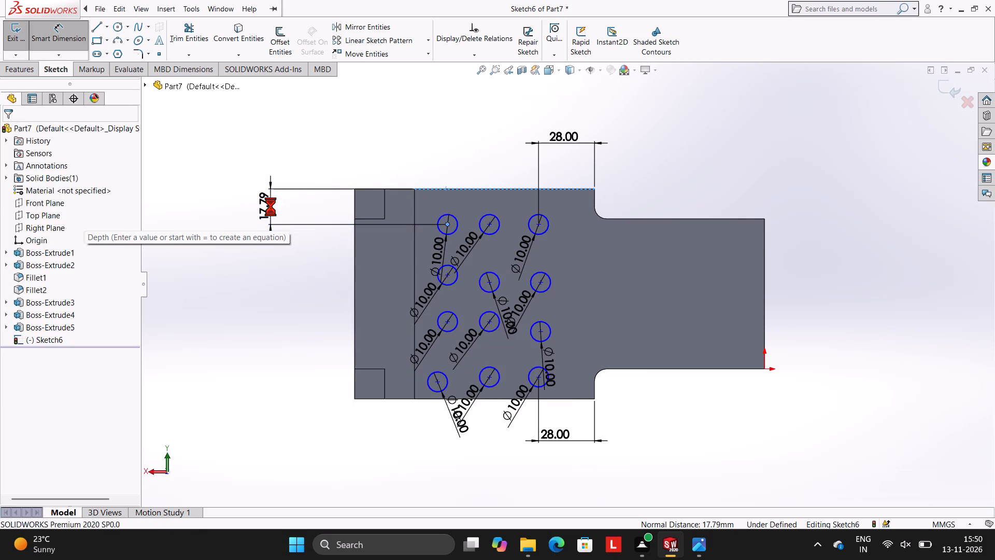
{"action": "type", "text": "12"}
{"action": "key", "text": "Return"}
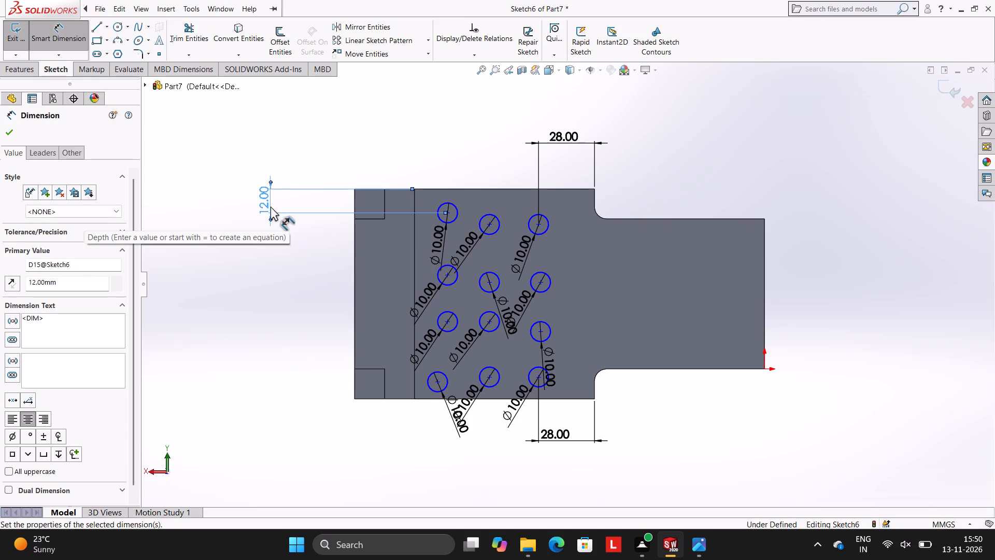
{"action": "key", "text": "Escape"}
{"action": "key", "text": "Escape"}
{"action": "key", "text": "Escape"}
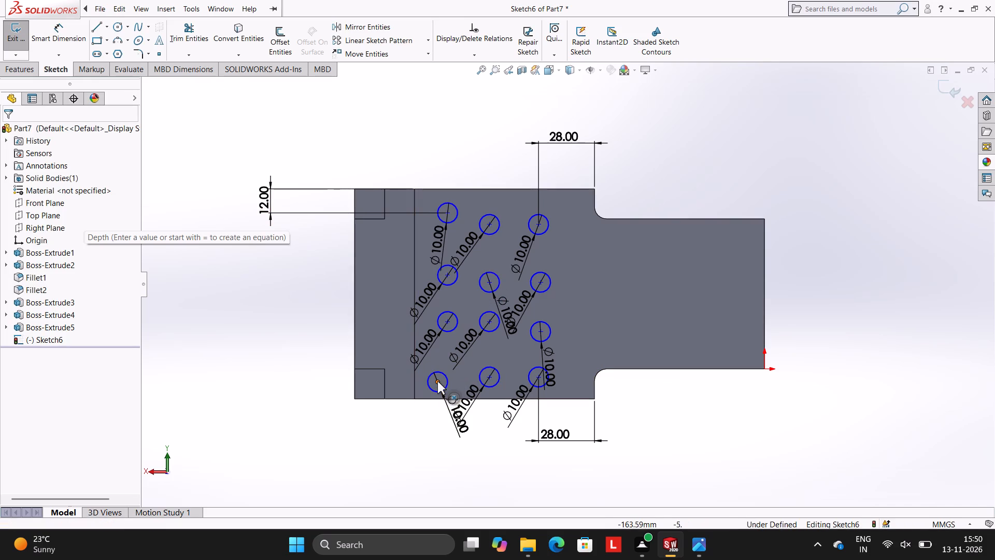
Dimension the bottom circle beside the ledge 12 mm vertically from the wider section's lower long edge.
{"action": "left_click", "coordinate": [76, 35]}
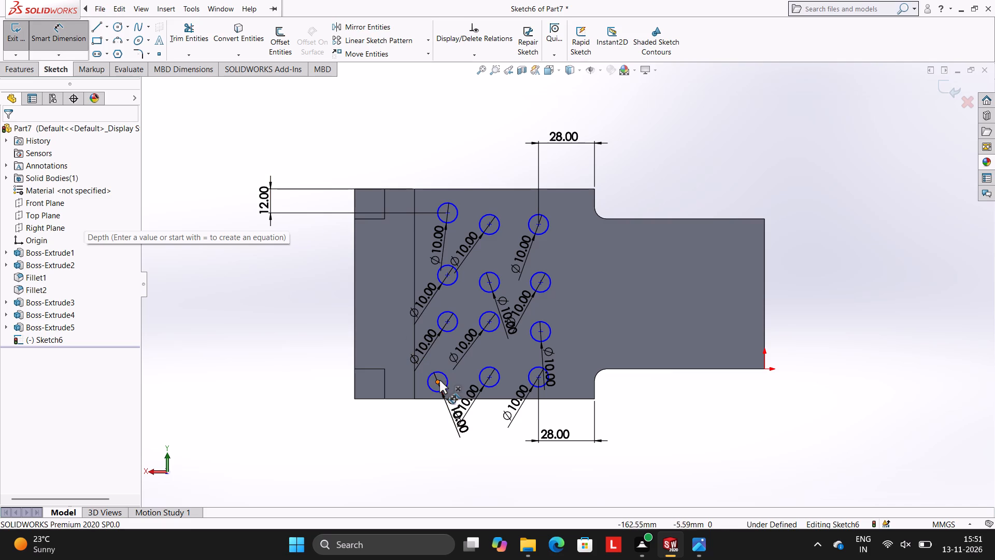
{"action": "left_click", "coordinate": [438, 381]}
{"action": "left_click", "coordinate": [431, 398]}
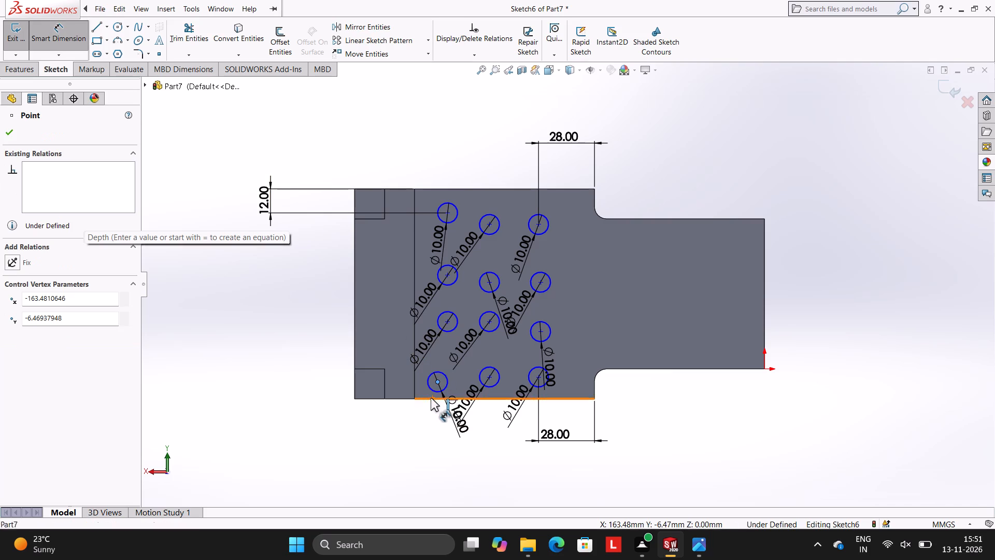
{"action": "left_click", "coordinate": [289, 381]}
{"action": "type", "text": "12"}
{"action": "key", "text": "Return"}
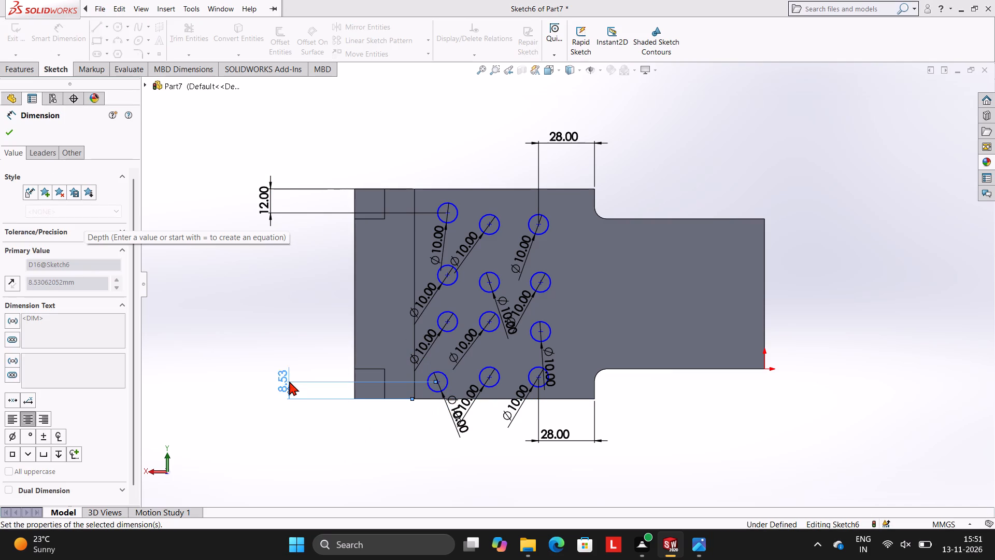
{"action": "key", "text": "Escape"}
{"action": "key", "text": "Escape"}
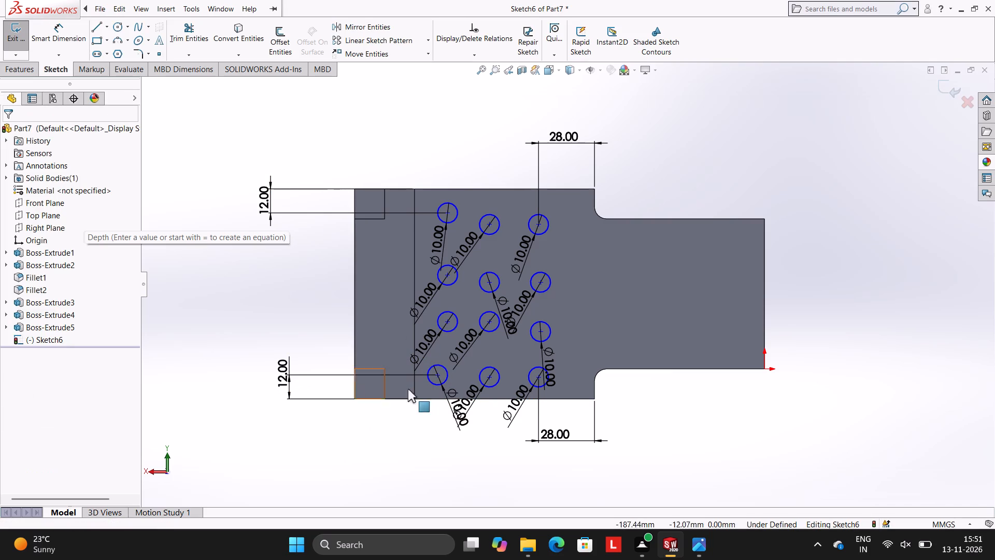
Set a 28 mm horizontal spacing between the top circle nearest the narrow section and the top circle of the middle column.
{"action": "left_click", "coordinate": [53, 44]}
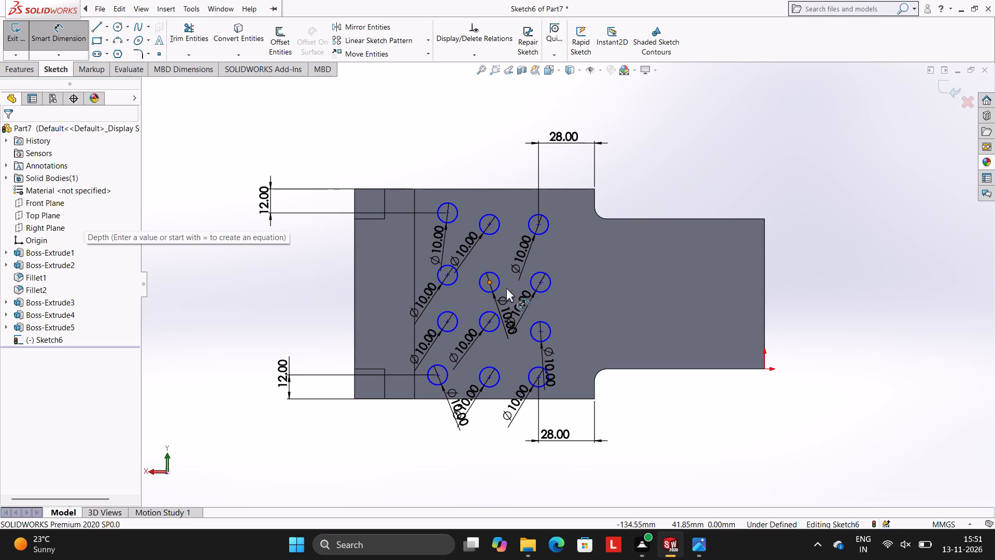
{"action": "left_click", "coordinate": [538, 224]}
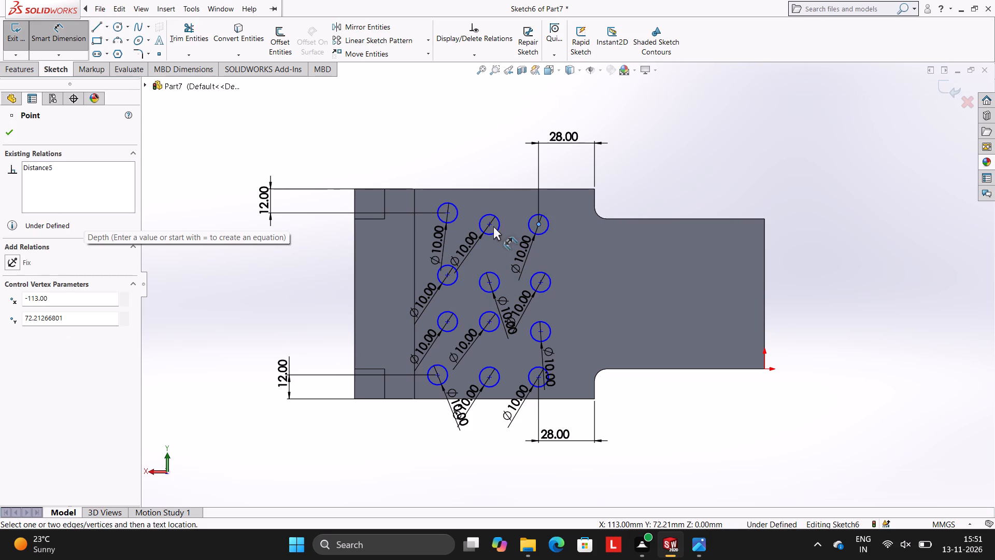
{"action": "left_click", "coordinate": [492, 226]}
{"action": "left_click", "coordinate": [491, 145]}
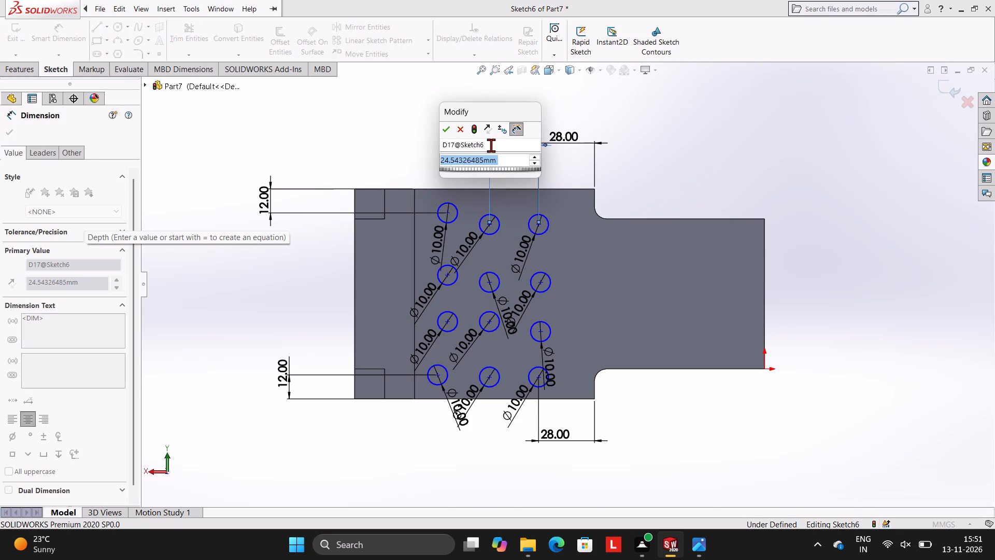
{"action": "type", "text": "28"}
{"action": "key", "text": "Return"}
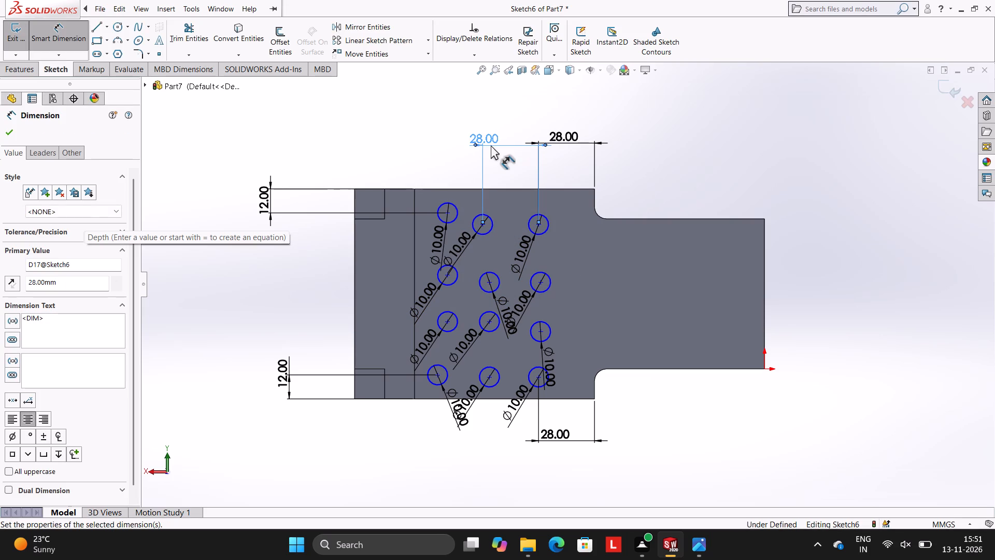
{"action": "key", "text": "Escape"}
{"action": "key", "text": "Escape"}
{"action": "key", "text": "Escape"}
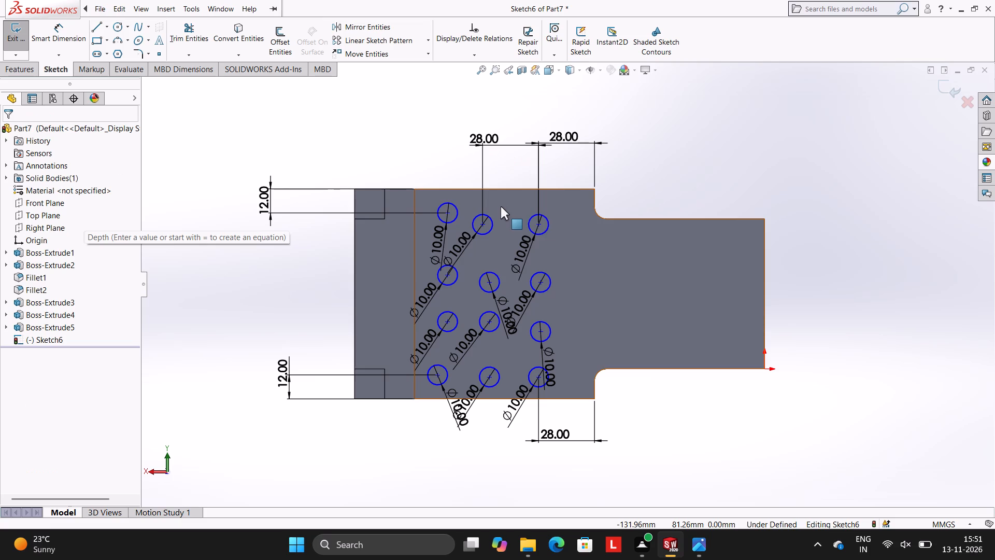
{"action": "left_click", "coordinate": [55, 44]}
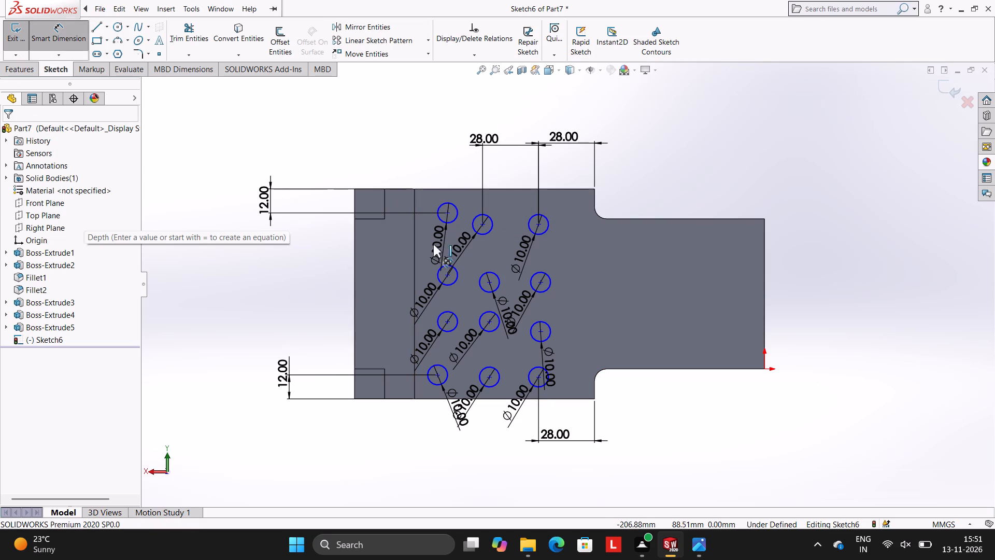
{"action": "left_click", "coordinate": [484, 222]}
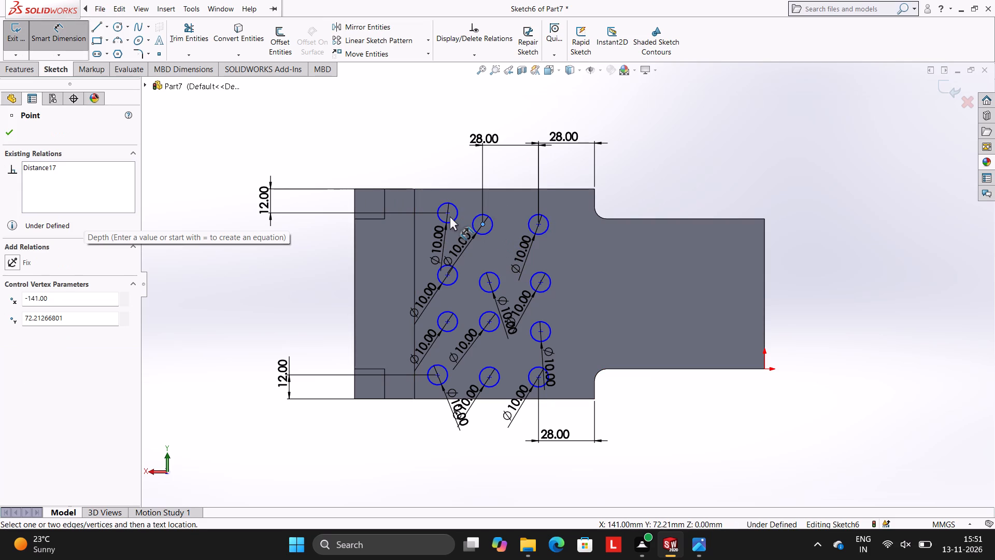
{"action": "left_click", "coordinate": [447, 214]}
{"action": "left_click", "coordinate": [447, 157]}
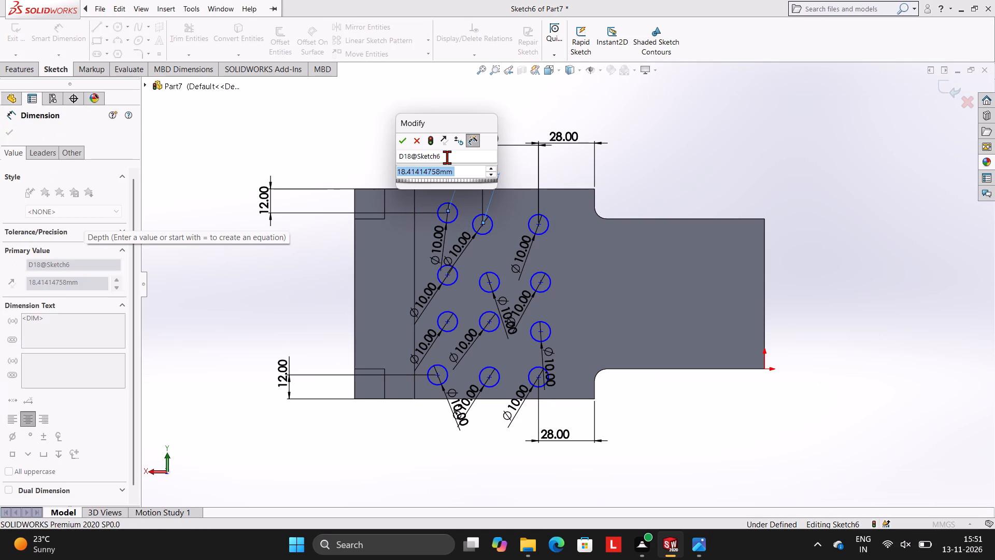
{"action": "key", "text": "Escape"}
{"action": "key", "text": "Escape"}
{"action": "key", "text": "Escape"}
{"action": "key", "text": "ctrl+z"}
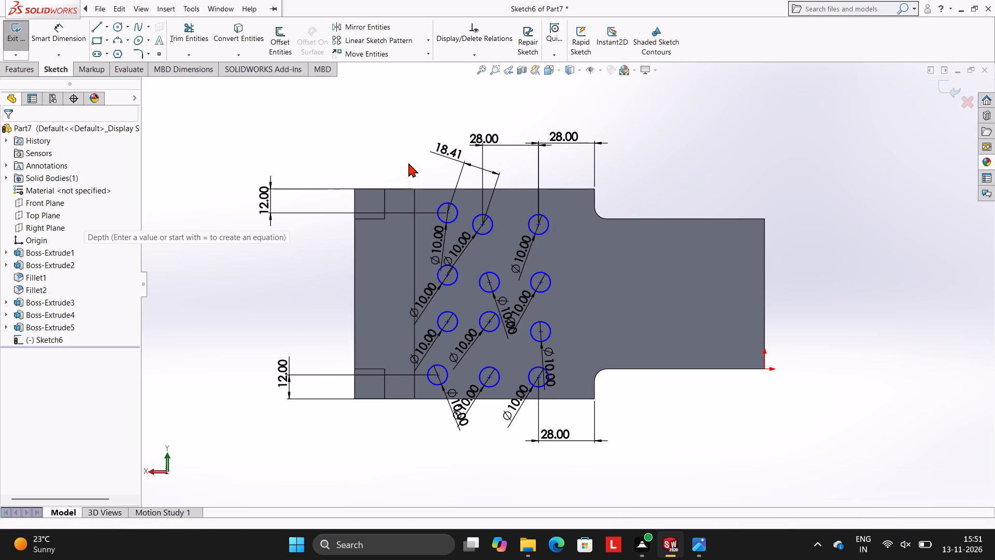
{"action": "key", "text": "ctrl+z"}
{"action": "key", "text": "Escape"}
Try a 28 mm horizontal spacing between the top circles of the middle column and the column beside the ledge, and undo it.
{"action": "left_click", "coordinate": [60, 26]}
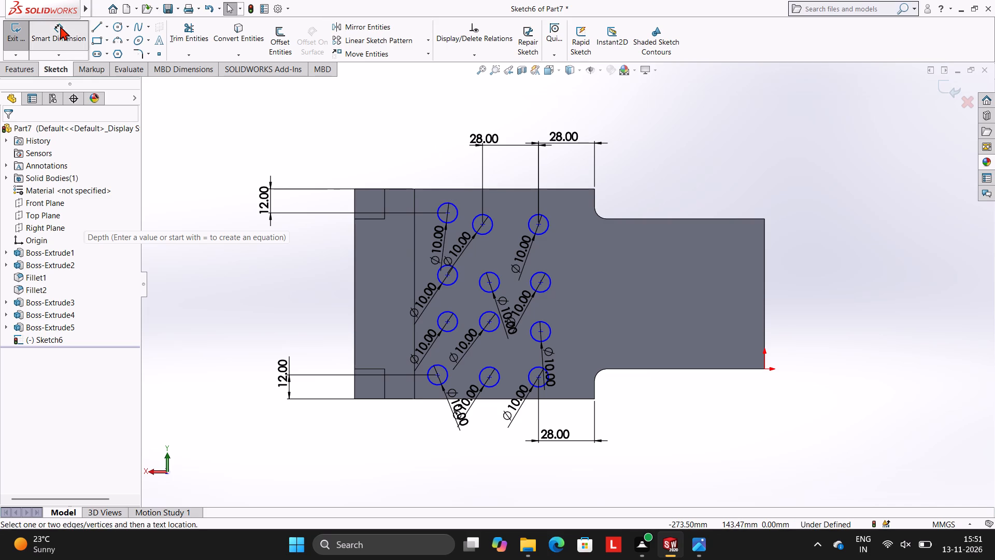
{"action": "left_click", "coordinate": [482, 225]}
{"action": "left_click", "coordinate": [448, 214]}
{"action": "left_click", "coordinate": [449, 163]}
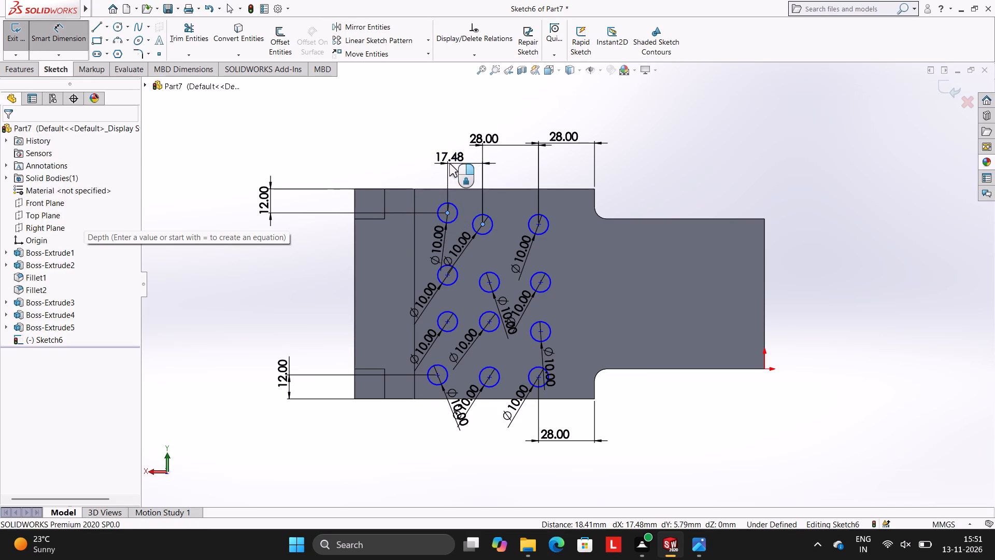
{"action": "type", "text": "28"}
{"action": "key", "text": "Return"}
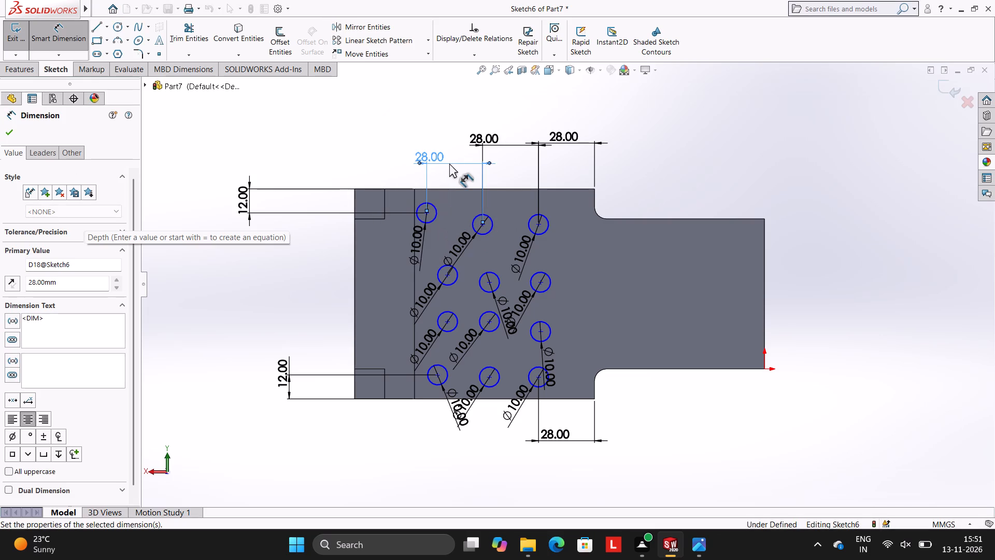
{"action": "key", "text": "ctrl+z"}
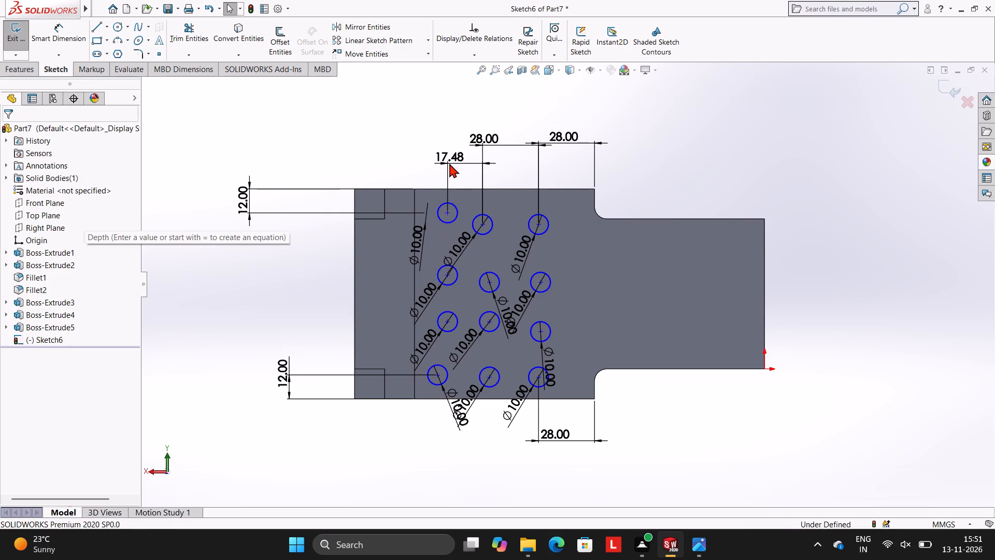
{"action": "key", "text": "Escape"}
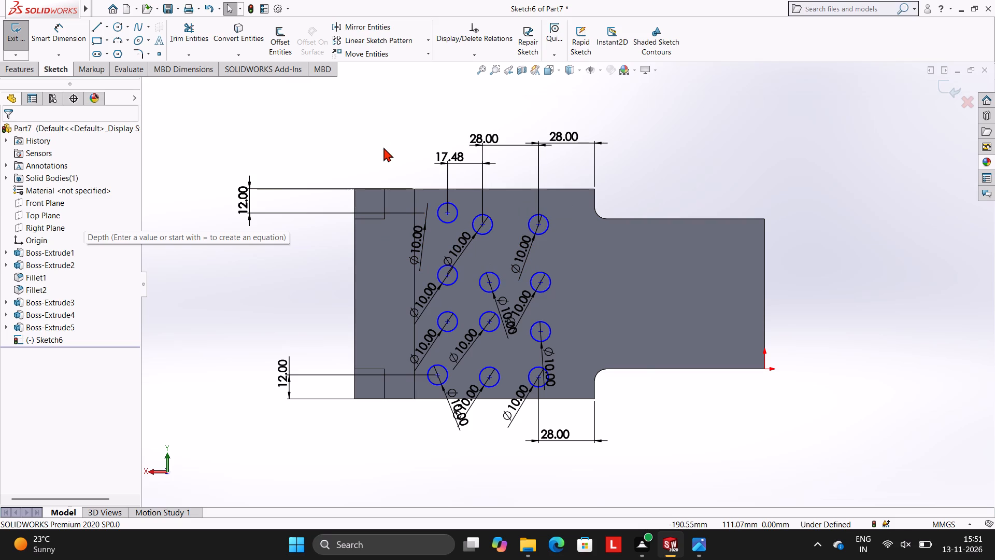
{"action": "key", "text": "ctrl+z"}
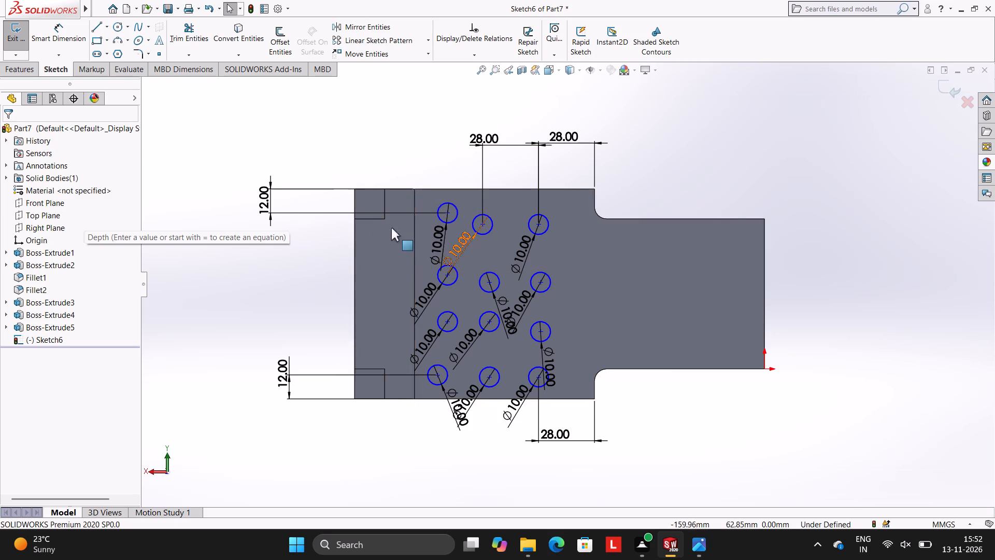
Dimension the top circle nearest the narrow section 12 mm vertically from the wider section's upper long edge.
{"action": "left_click", "coordinate": [59, 37]}
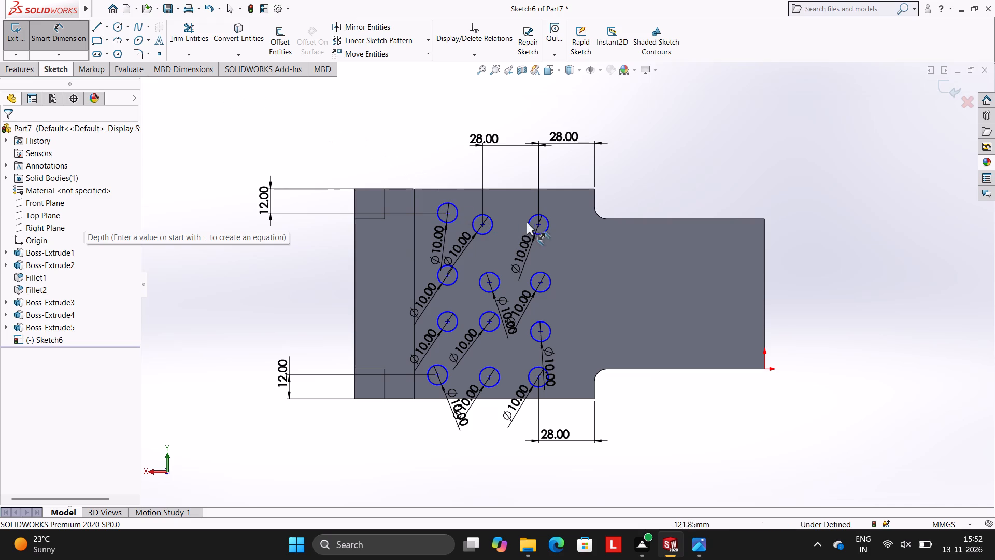
{"action": "left_click", "coordinate": [537, 227]}
{"action": "left_click", "coordinate": [525, 190]}
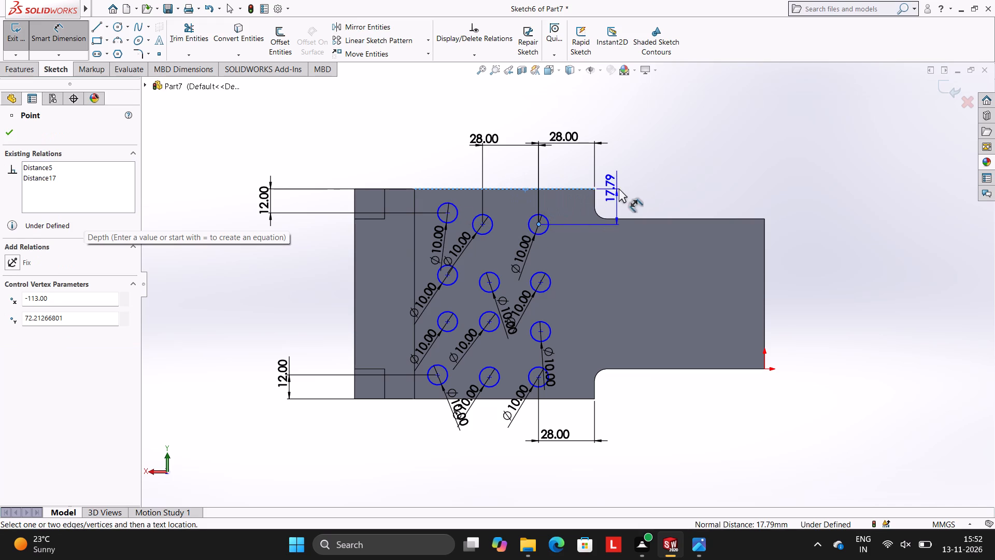
{"action": "left_click", "coordinate": [623, 188]}
{"action": "type", "text": "12"}
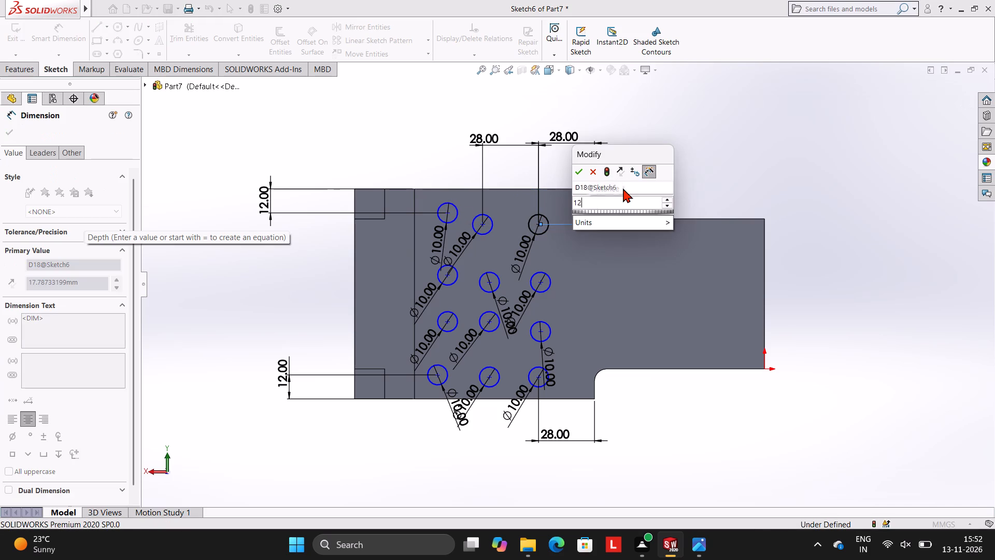
{"action": "key", "text": "Return"}
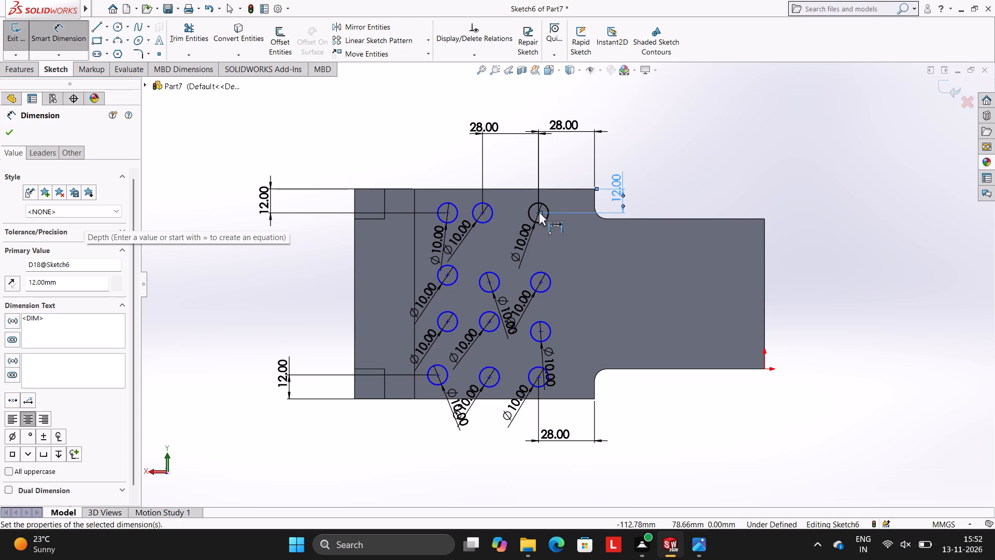
Add a vertical dimension between the middle column's top circle and the wider section's upper long edge.
{"action": "left_click", "coordinate": [481, 214]}
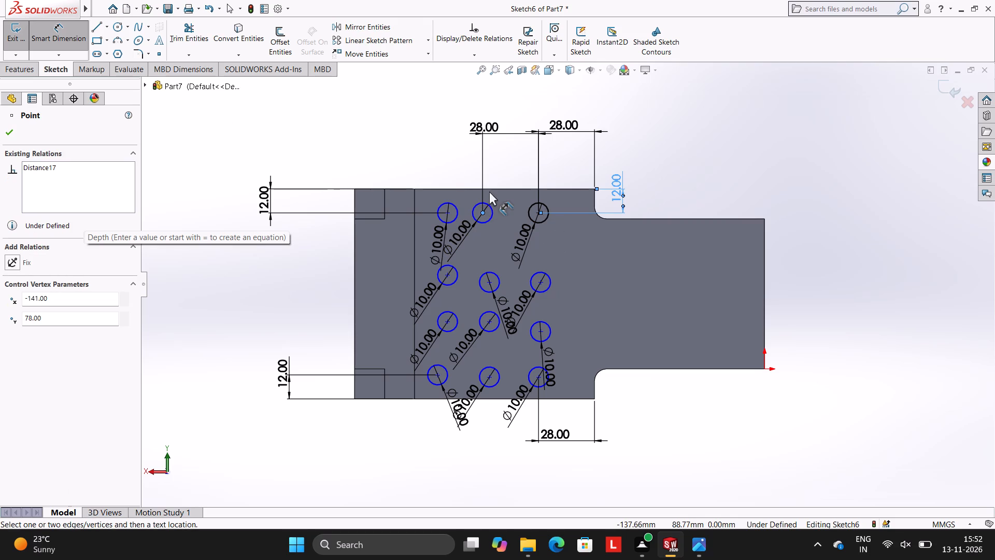
{"action": "left_click", "coordinate": [491, 187]}
{"action": "left_click", "coordinate": [500, 158]}
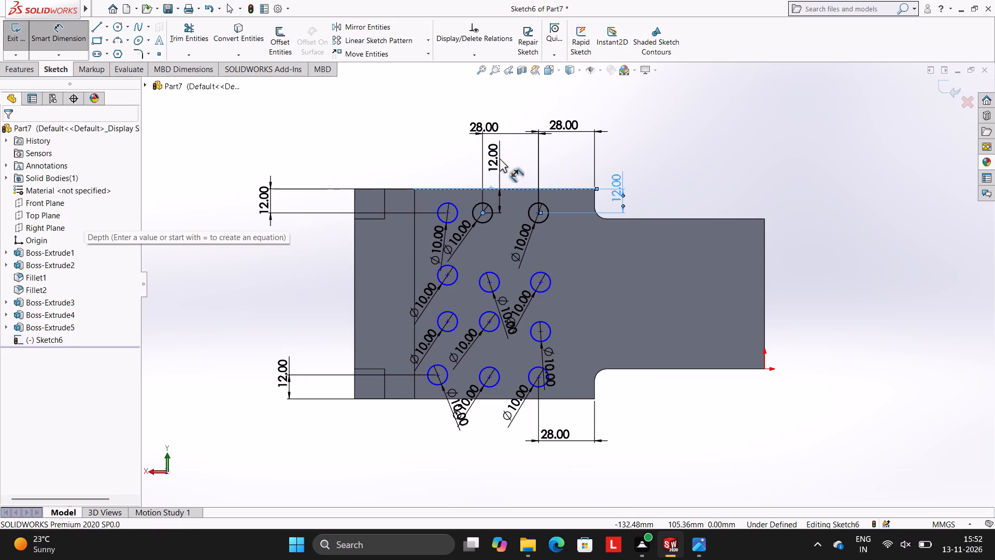
{"action": "left_click", "coordinate": [455, 142]}
{"action": "left_click", "coordinate": [395, 130]}
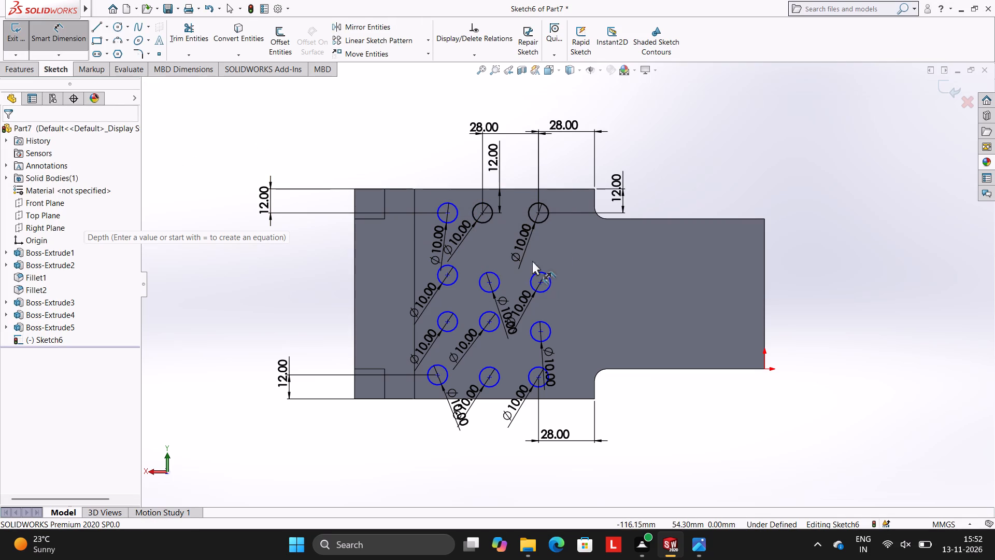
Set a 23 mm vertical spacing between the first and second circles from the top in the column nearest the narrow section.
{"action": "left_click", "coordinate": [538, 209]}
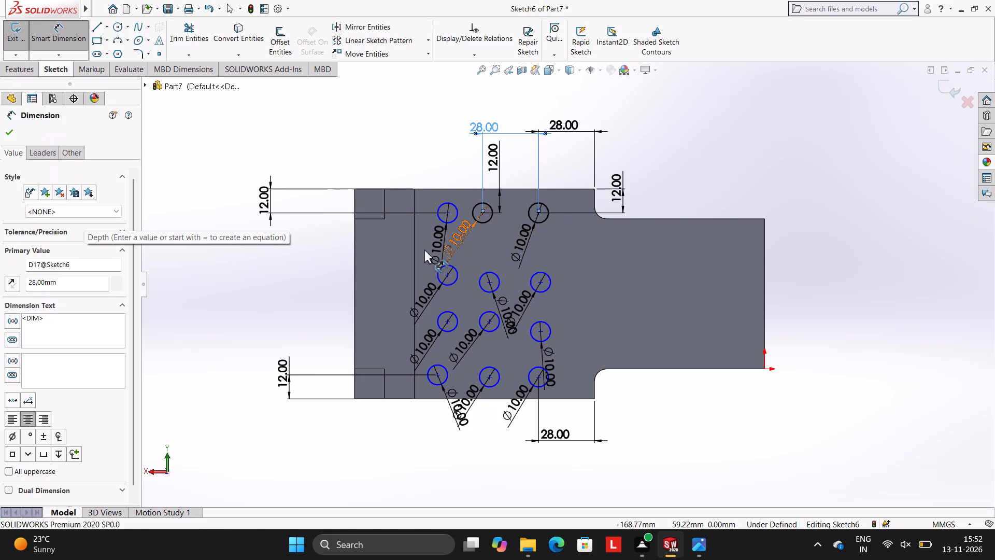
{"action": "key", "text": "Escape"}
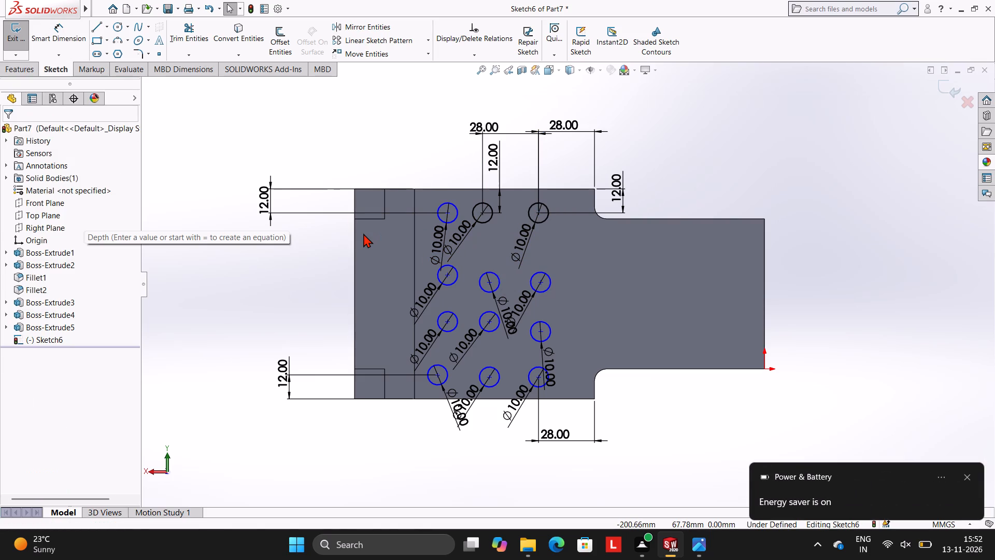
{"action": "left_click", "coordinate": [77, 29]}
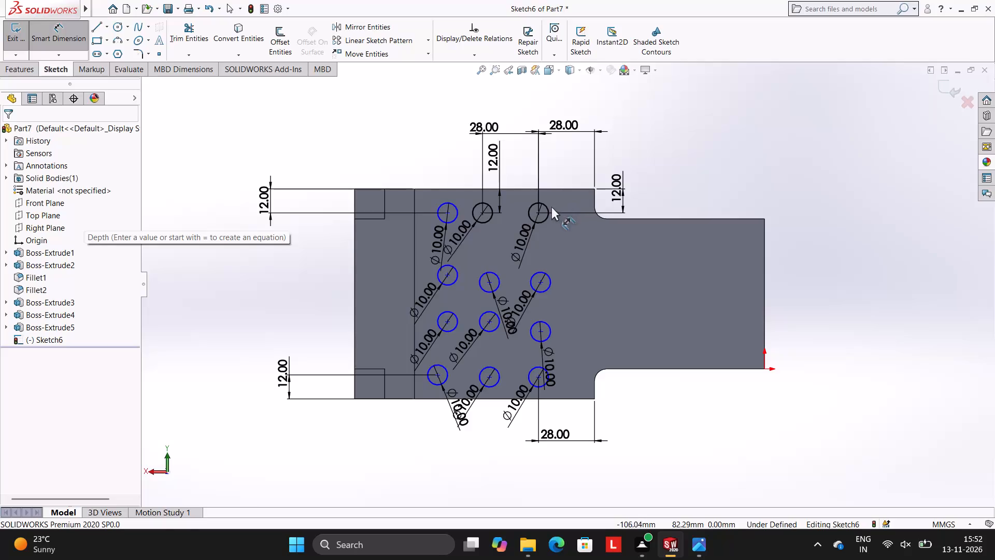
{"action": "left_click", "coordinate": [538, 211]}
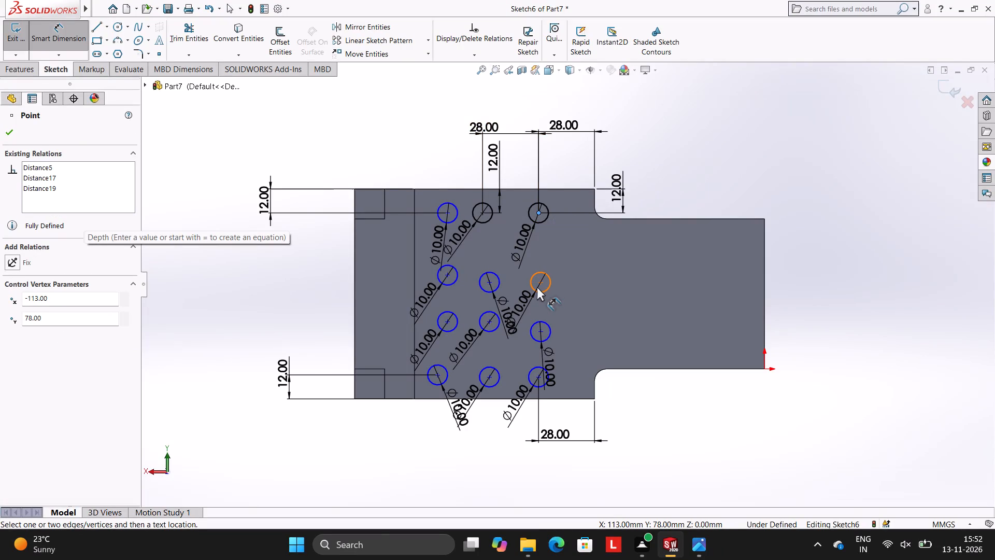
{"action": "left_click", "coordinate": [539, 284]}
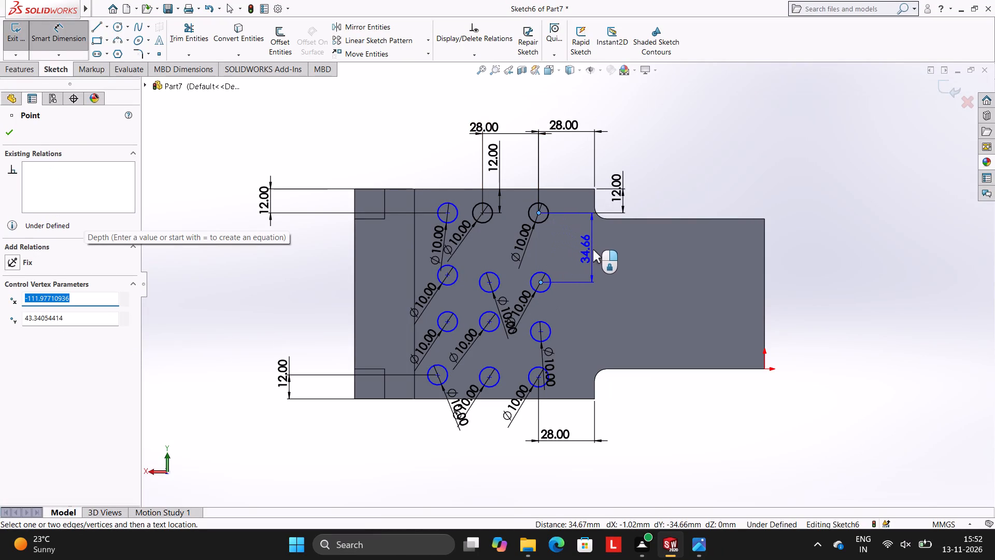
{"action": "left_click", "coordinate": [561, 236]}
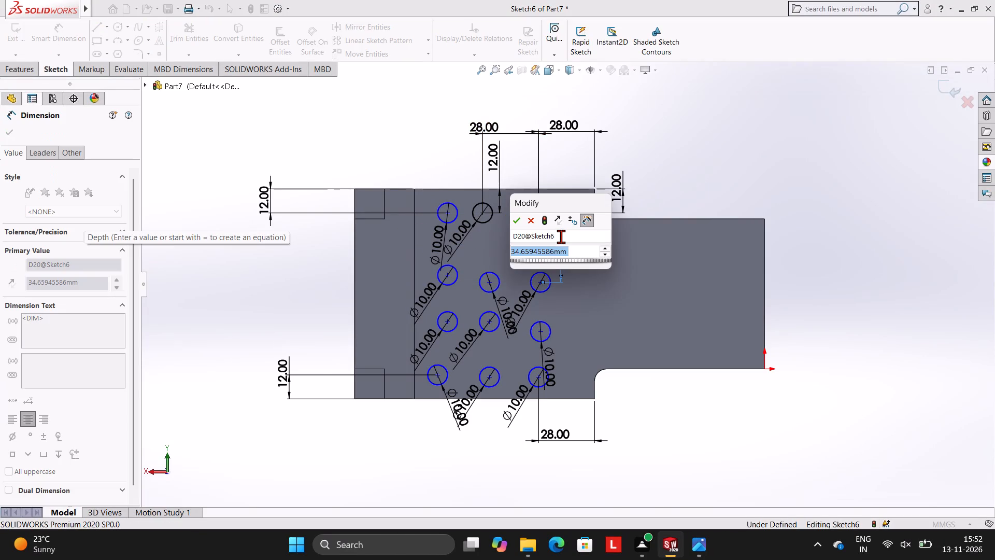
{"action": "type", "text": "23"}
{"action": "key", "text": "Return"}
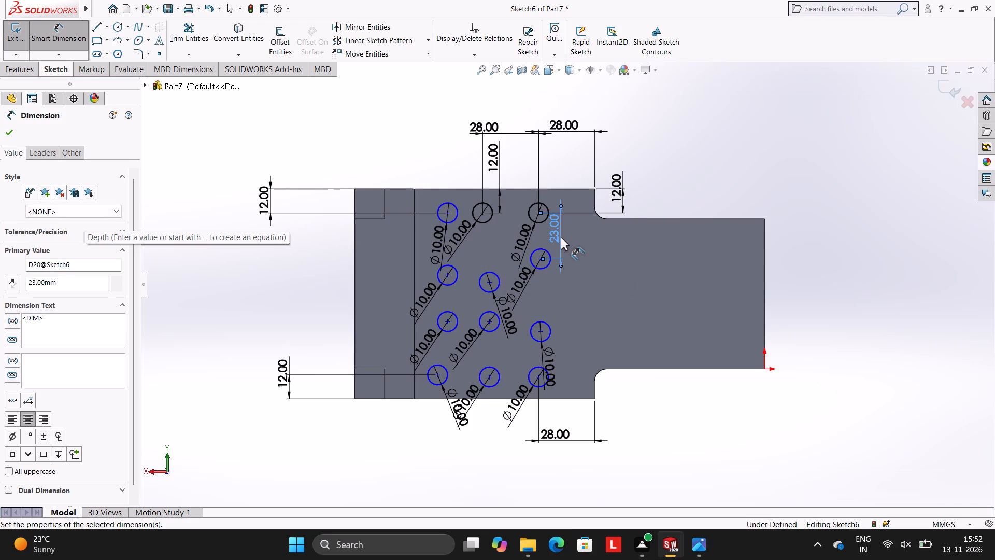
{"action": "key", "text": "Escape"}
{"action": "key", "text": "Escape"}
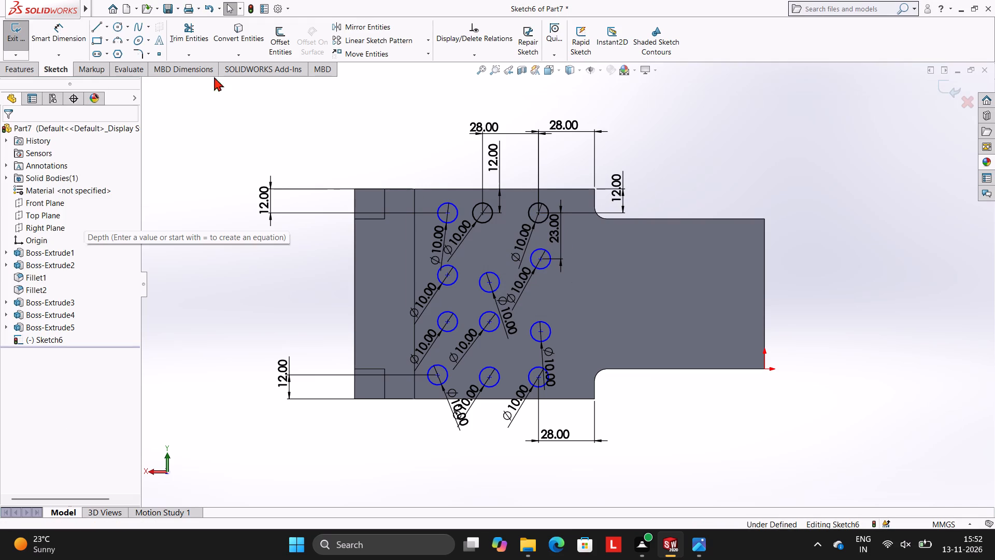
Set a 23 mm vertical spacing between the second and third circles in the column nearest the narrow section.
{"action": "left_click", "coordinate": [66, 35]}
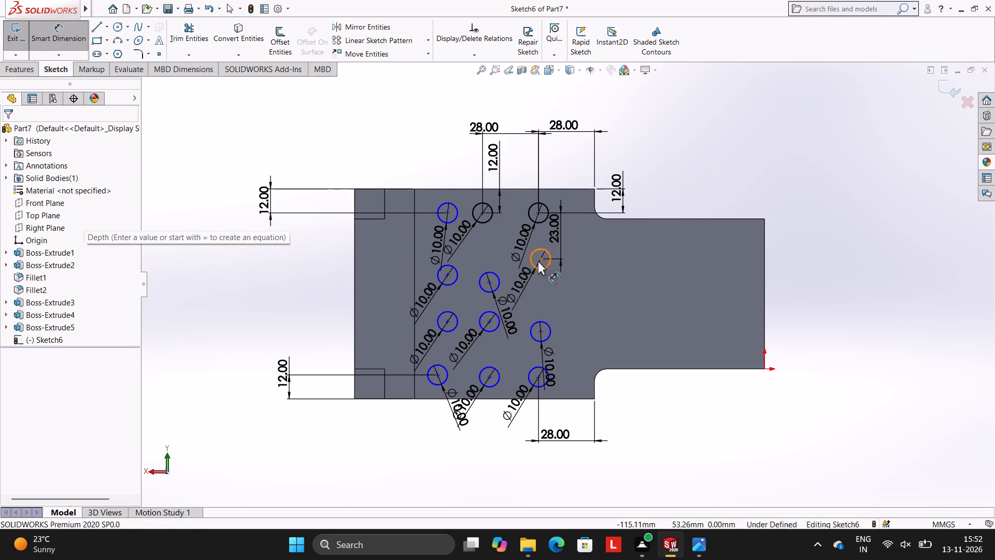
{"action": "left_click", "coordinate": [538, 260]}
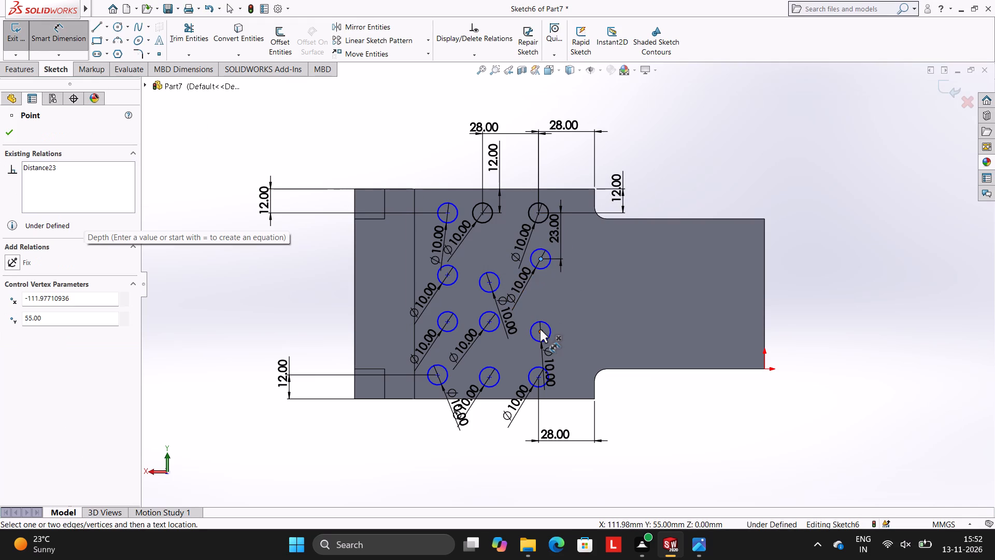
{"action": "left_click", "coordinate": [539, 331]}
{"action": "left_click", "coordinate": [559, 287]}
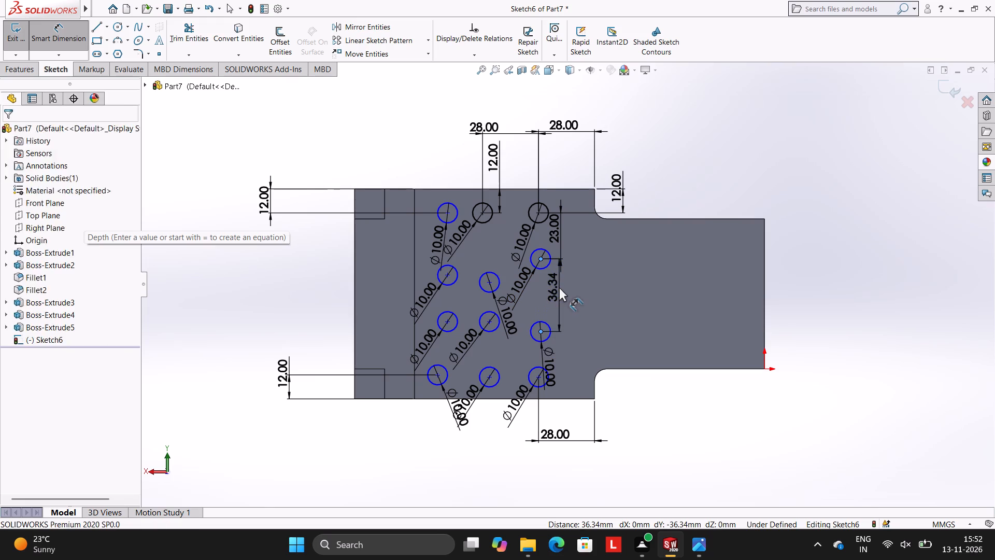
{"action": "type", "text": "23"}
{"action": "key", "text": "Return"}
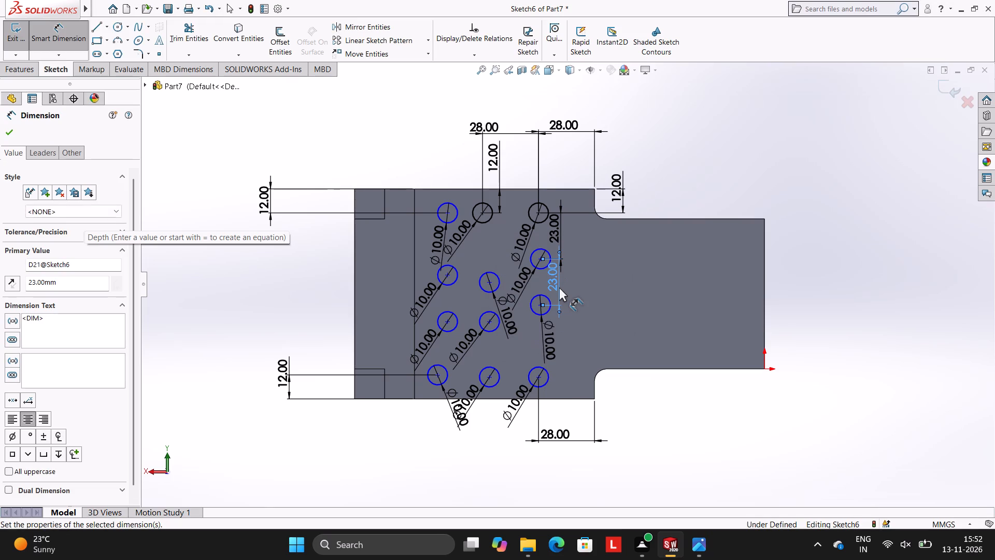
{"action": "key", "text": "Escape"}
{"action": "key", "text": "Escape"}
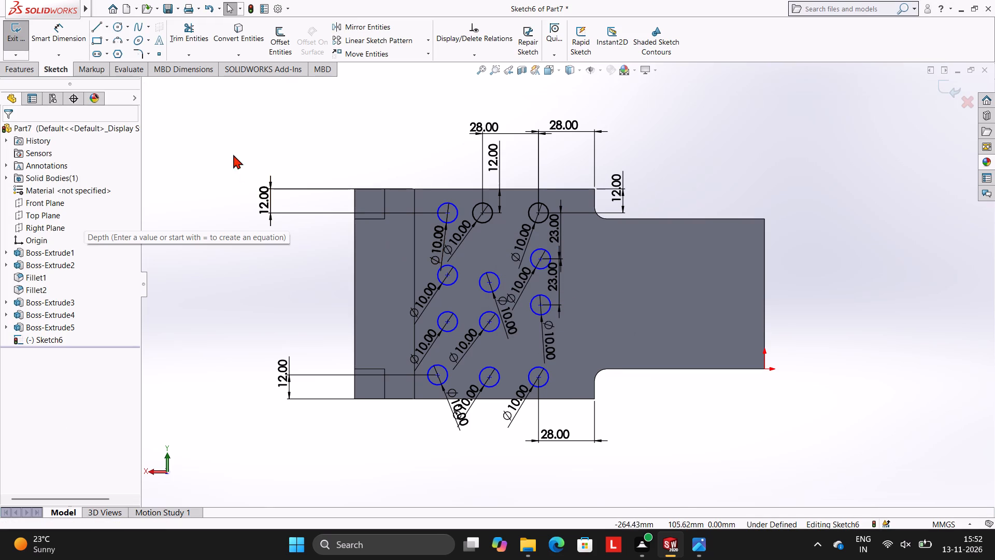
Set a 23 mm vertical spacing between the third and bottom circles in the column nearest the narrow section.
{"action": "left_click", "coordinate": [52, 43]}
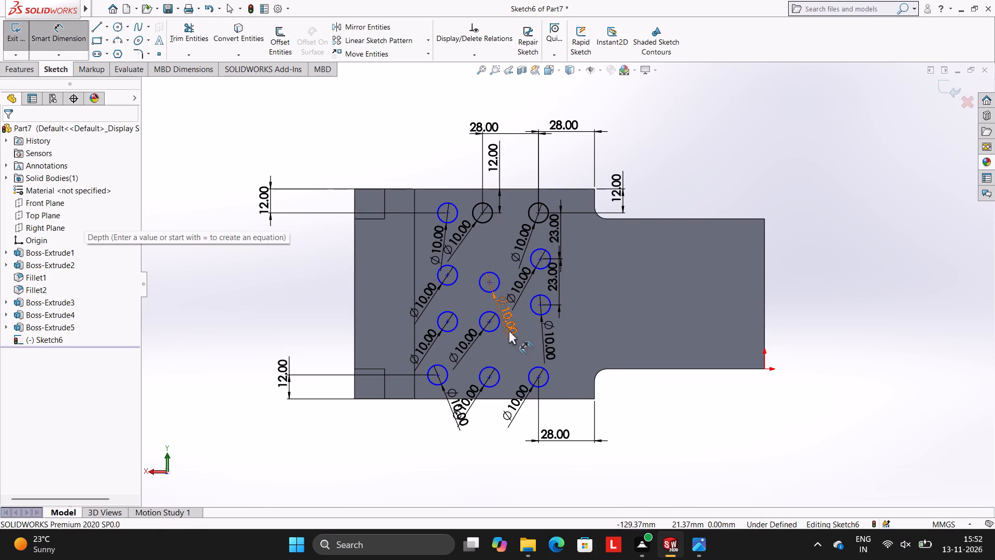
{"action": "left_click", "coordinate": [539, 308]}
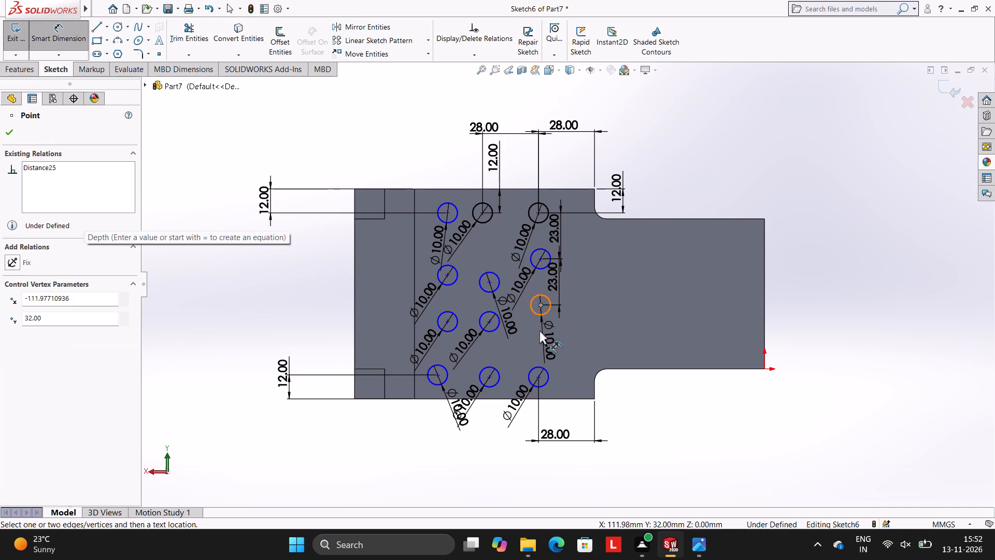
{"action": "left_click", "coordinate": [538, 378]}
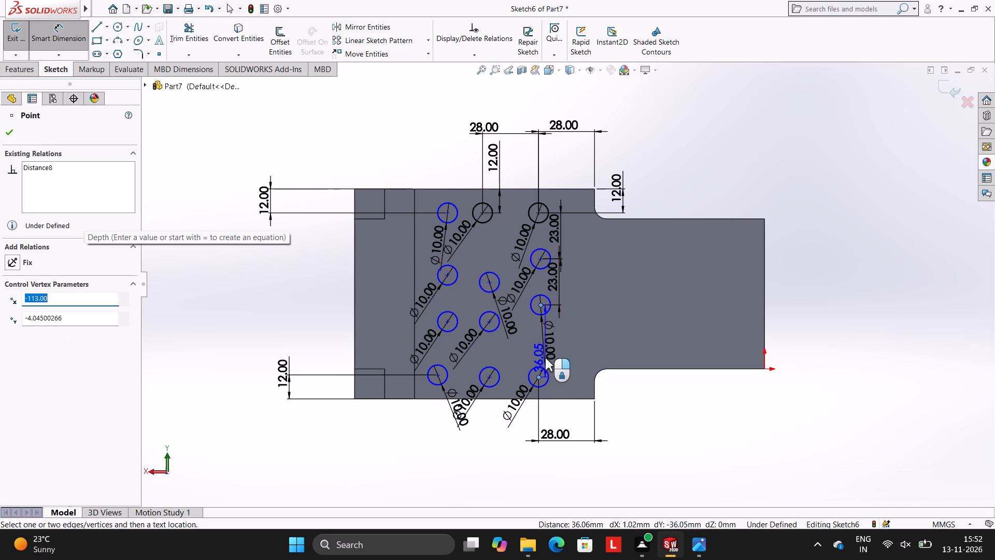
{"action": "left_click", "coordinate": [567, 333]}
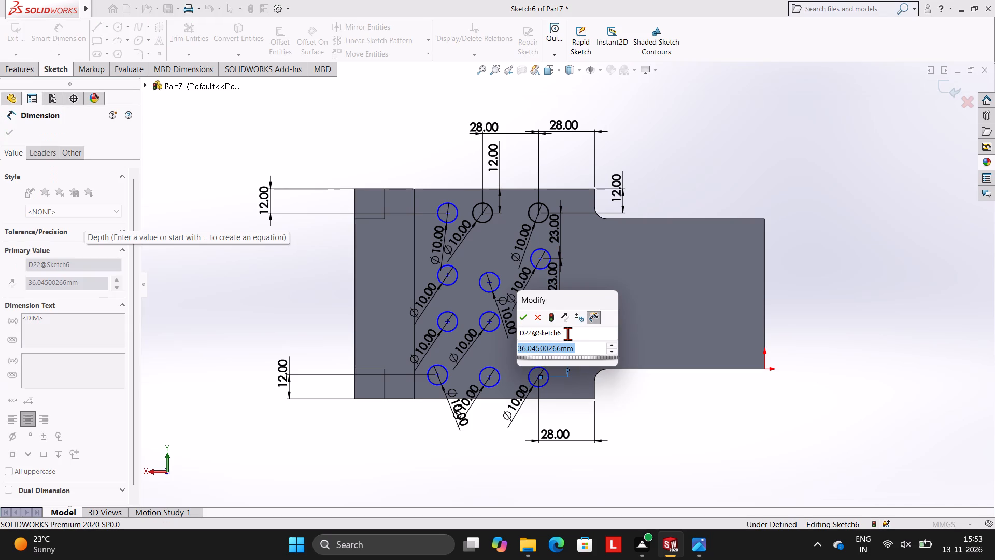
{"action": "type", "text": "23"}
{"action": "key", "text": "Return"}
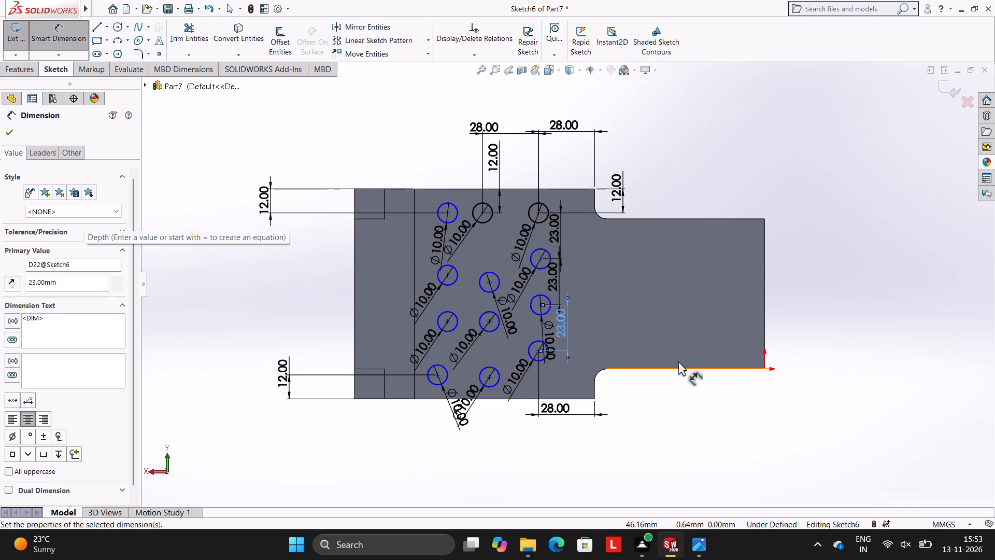
Draw a horizontal line about 205 mm long through the middle of the plate, from one end edge to the other.
{"action": "scroll", "coordinate": [552, 283], "scroll_direction": "down", "scroll_amount": 3}
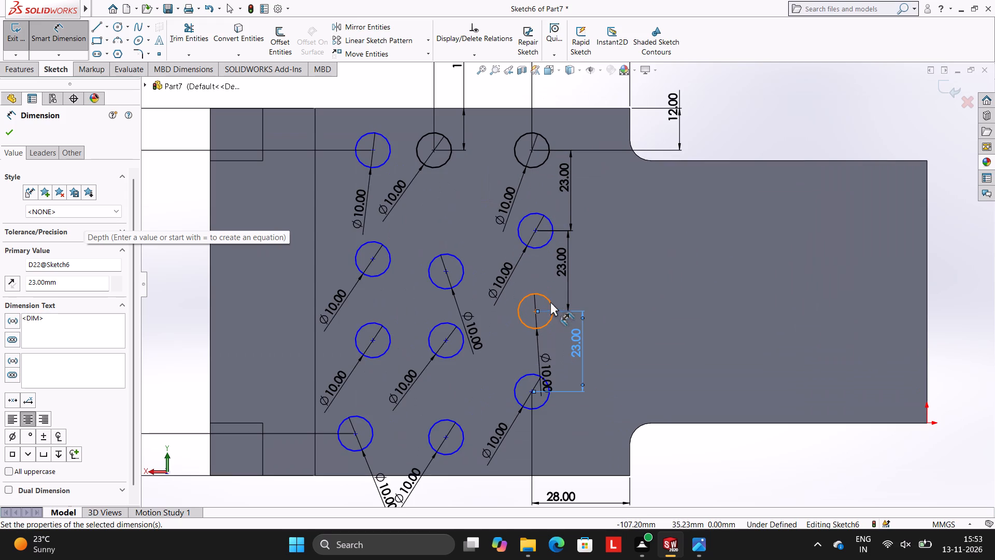
{"action": "left_click", "coordinate": [96, 25]}
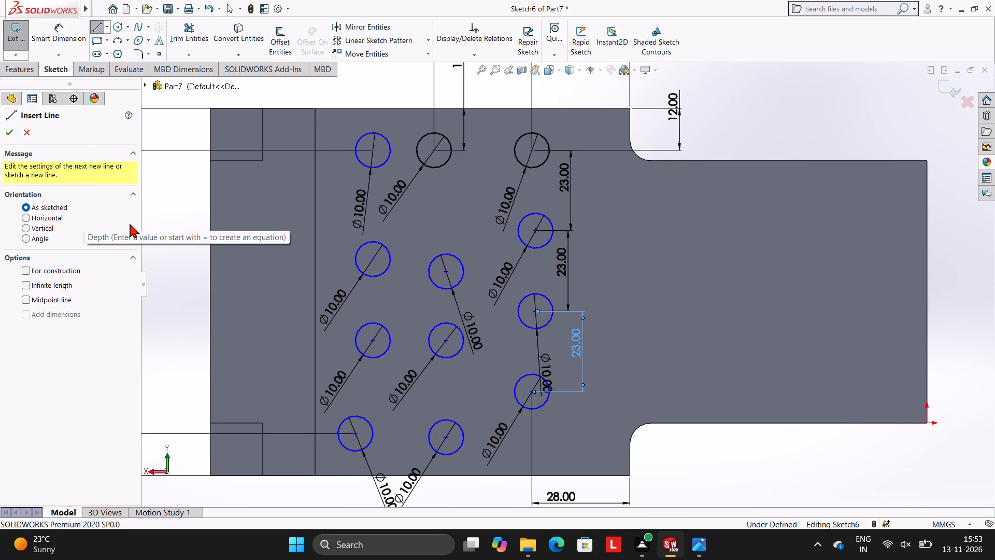
{"action": "left_click", "coordinate": [210, 291]}
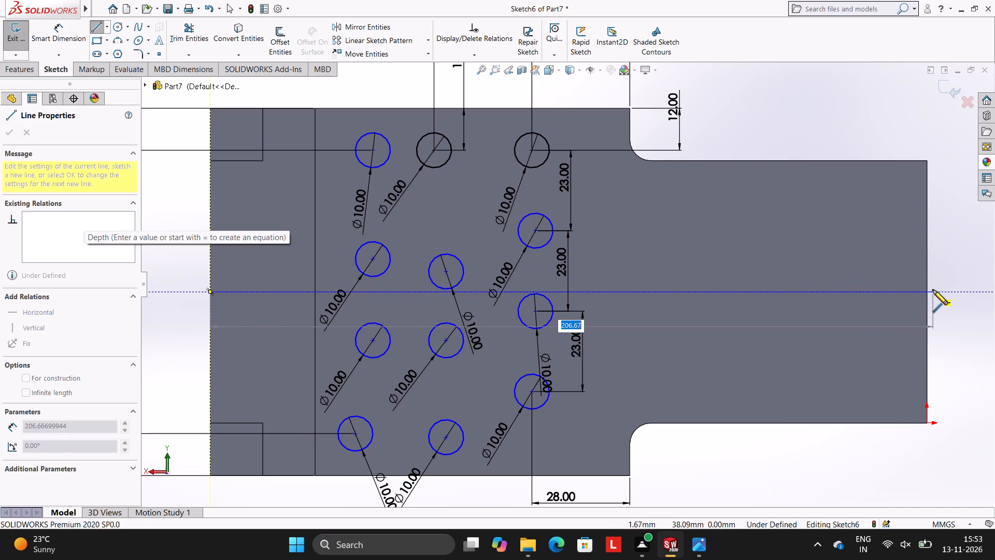
{"action": "left_click", "coordinate": [927, 290]}
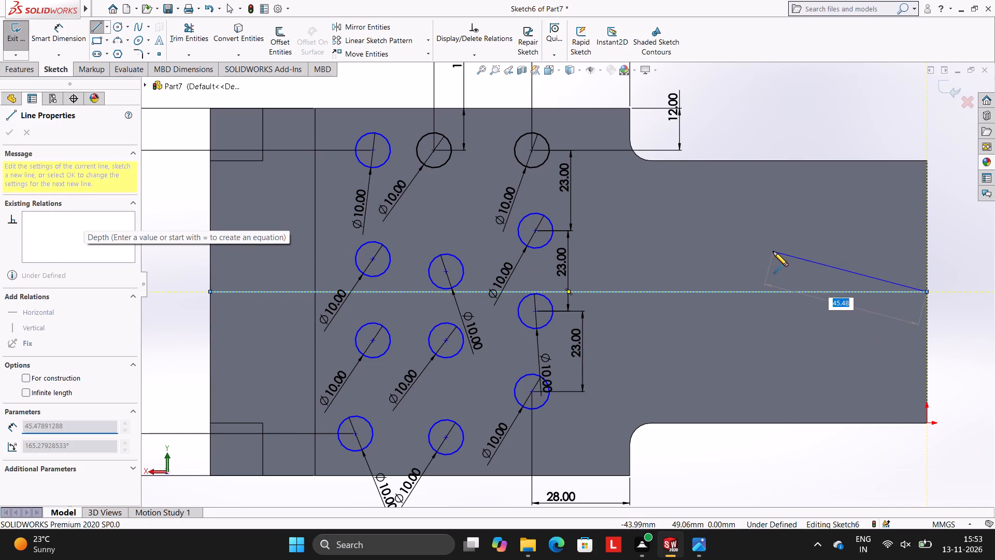
{"action": "key", "text": "Escape"}
{"action": "key", "text": "Escape"}
{"action": "key", "text": "Escape"}
{"action": "key", "text": "Escape"}
{"action": "scroll", "coordinate": [637, 381], "scroll_direction": "up", "scroll_amount": 2}
{"action": "scroll", "coordinate": [679, 254], "scroll_direction": "up", "scroll_amount": 2}
{"action": "scroll", "coordinate": [677, 255], "scroll_direction": "down", "scroll_amount": 2}
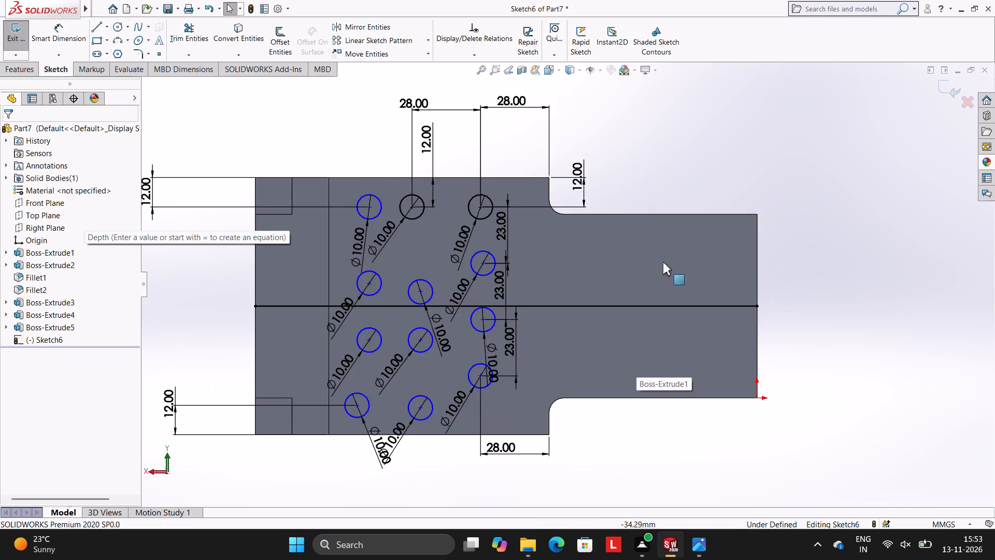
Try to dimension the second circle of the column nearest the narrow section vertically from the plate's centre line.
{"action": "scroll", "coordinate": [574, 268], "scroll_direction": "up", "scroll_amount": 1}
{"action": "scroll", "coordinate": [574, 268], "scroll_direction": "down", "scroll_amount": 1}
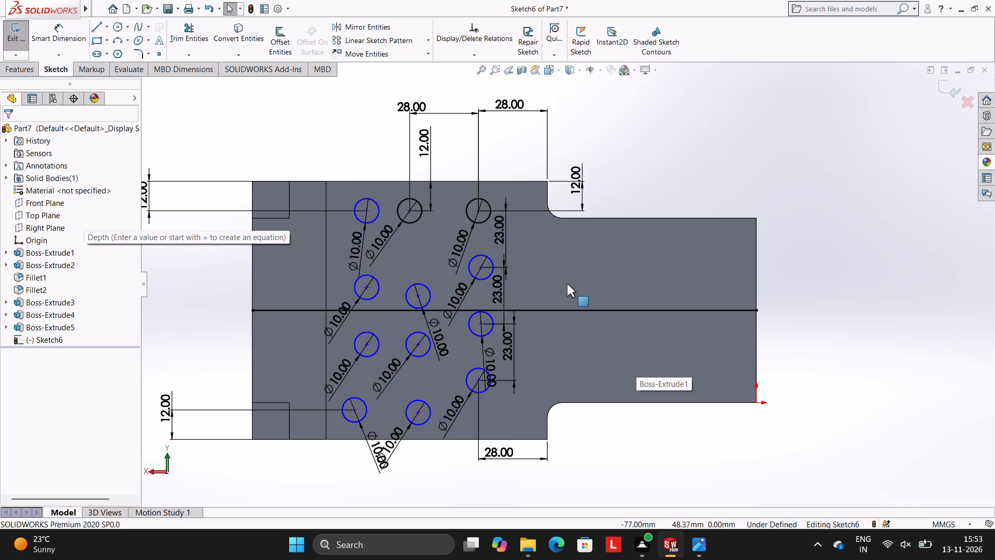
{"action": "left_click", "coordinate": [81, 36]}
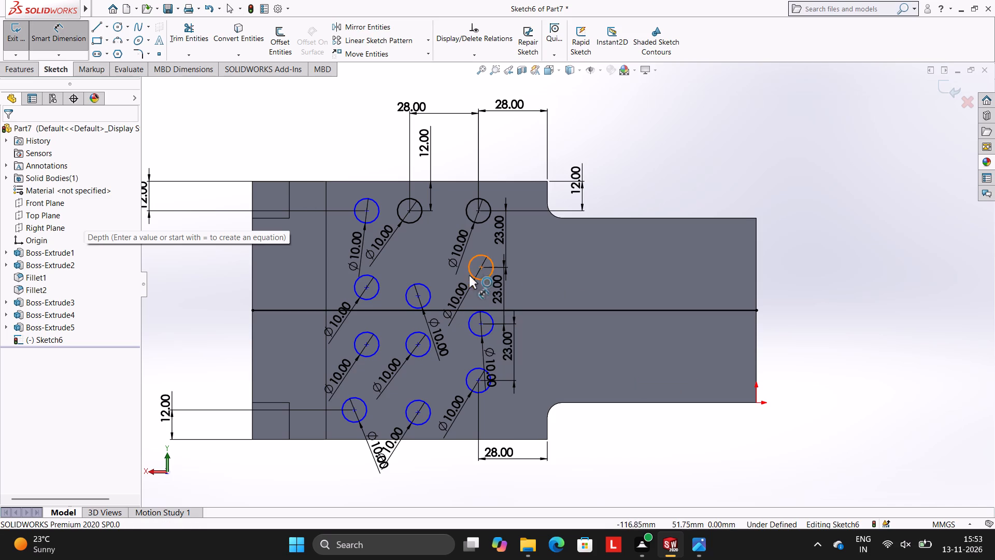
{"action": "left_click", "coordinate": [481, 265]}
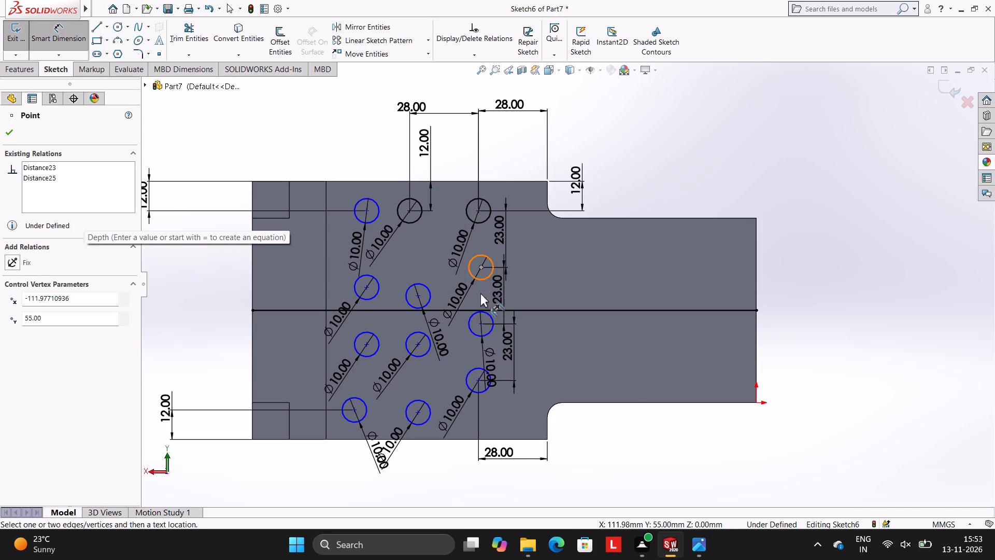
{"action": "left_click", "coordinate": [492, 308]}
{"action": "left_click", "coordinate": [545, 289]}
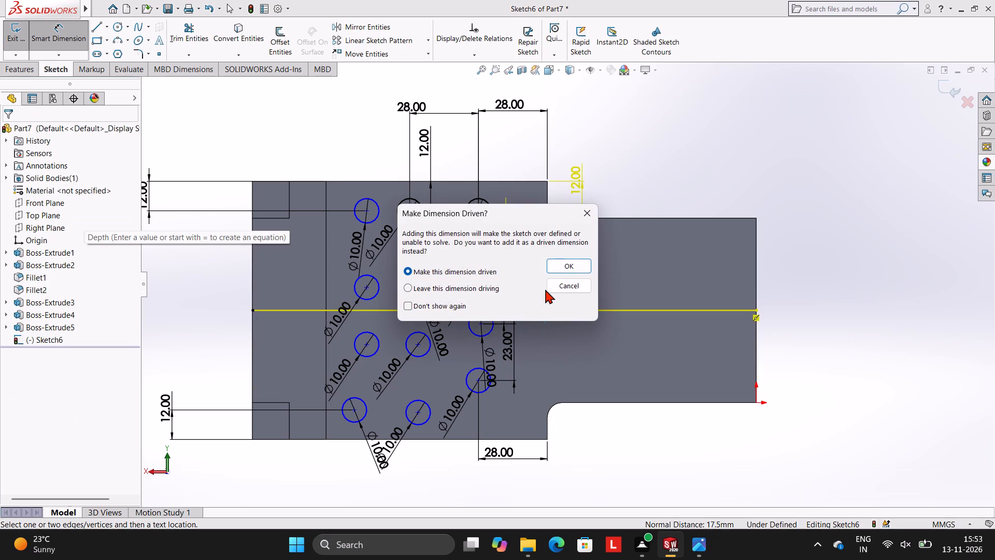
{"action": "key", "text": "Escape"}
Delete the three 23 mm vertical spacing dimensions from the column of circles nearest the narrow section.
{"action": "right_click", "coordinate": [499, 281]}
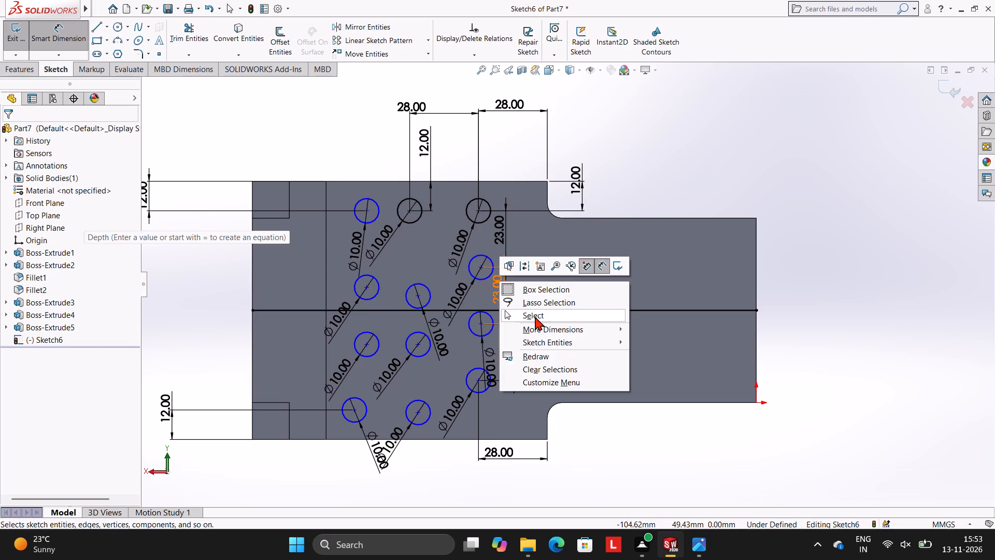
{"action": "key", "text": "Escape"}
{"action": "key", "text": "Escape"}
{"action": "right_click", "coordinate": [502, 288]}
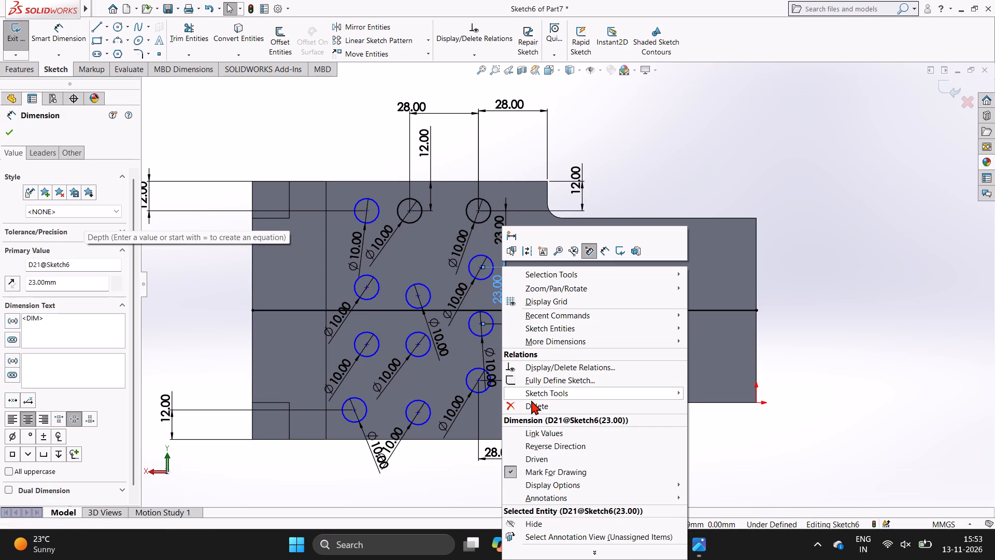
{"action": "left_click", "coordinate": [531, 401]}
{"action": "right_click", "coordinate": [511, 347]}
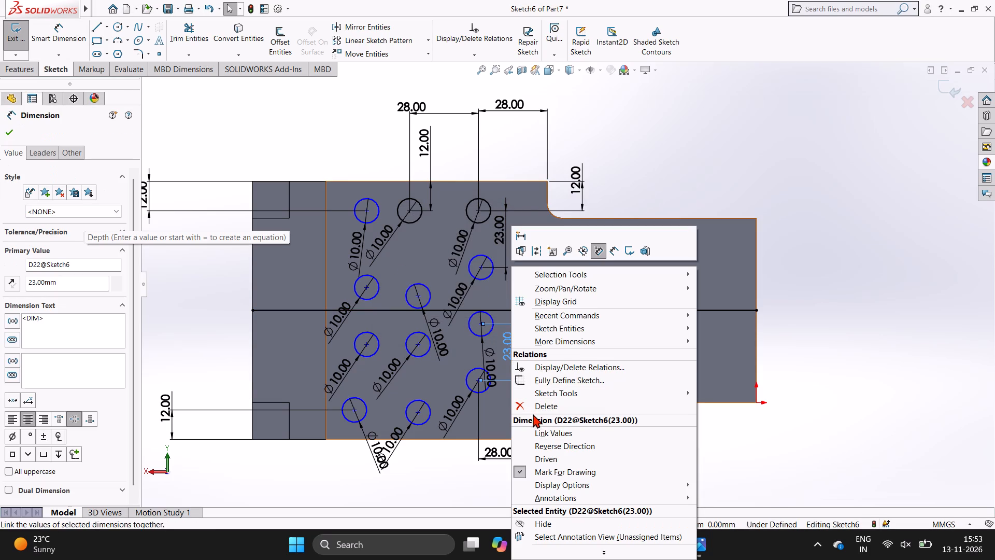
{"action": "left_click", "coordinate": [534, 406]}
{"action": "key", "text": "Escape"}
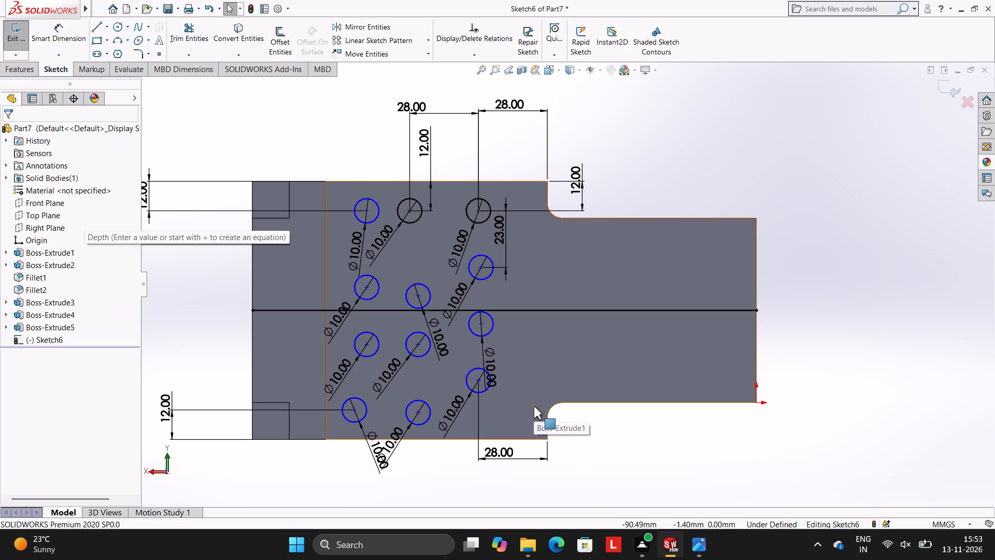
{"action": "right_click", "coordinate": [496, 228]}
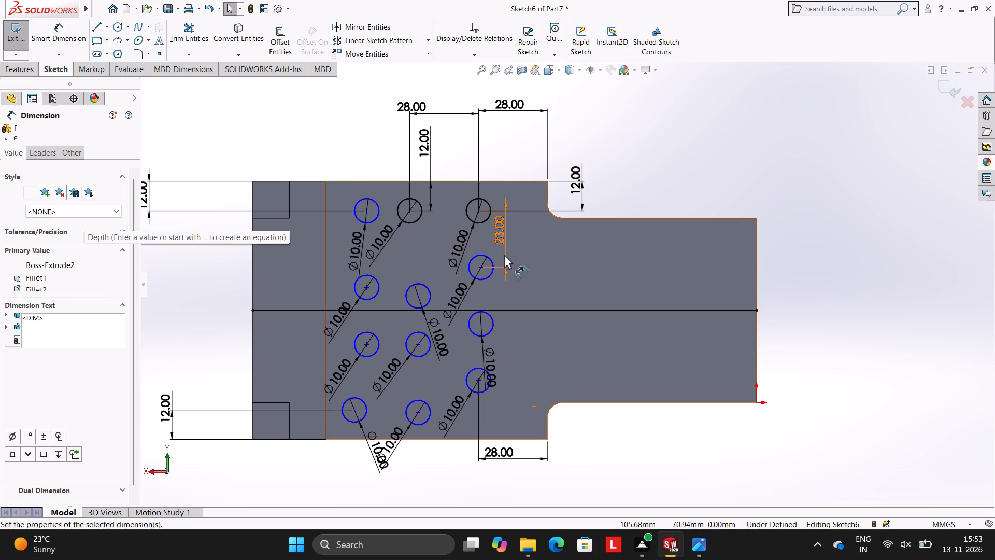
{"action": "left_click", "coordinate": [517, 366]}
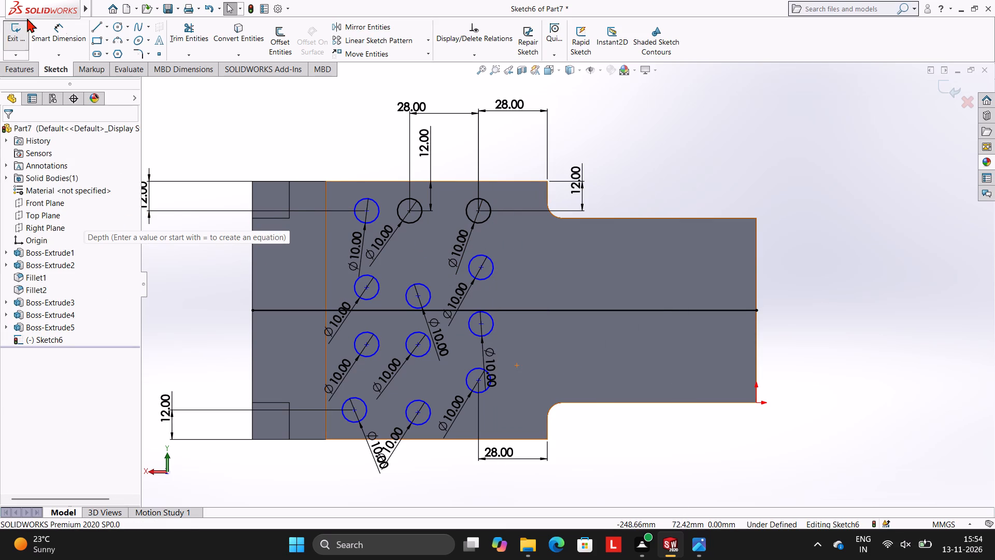
Dimension the second circle of the column nearest the narrow section 11.5 mm vertically from the plate's centre line.
{"action": "left_click", "coordinate": [67, 33]}
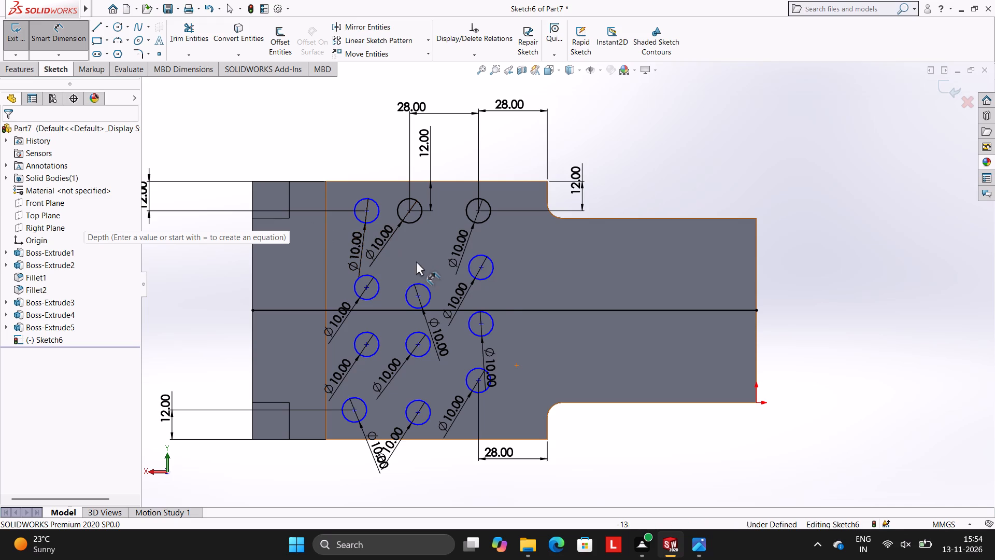
{"action": "left_click", "coordinate": [496, 311]}
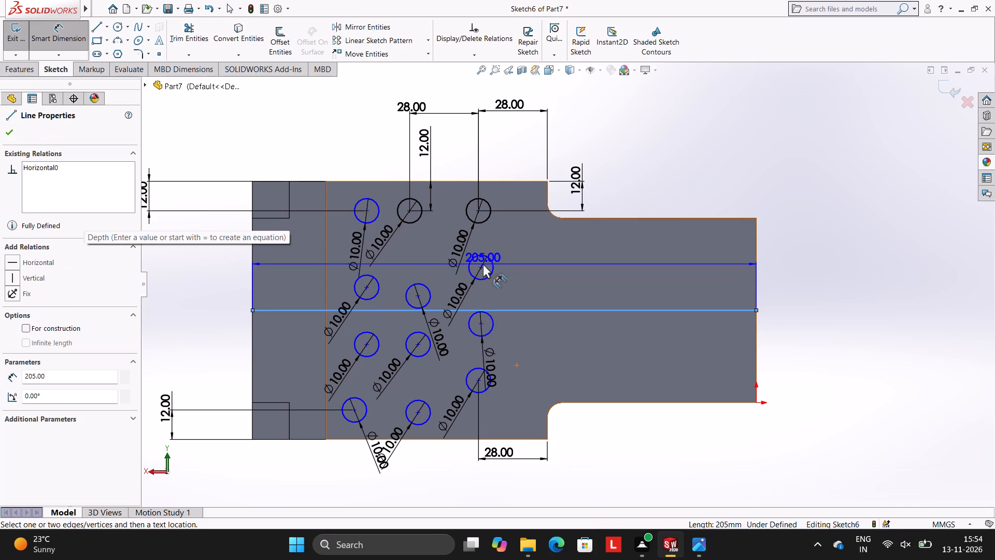
{"action": "left_click", "coordinate": [480, 266]}
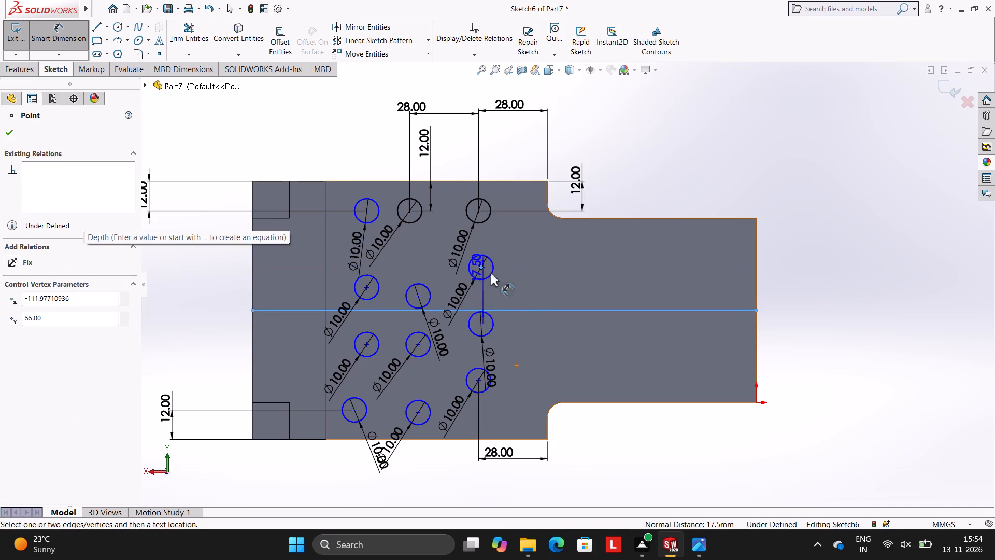
{"action": "left_click", "coordinate": [527, 277]}
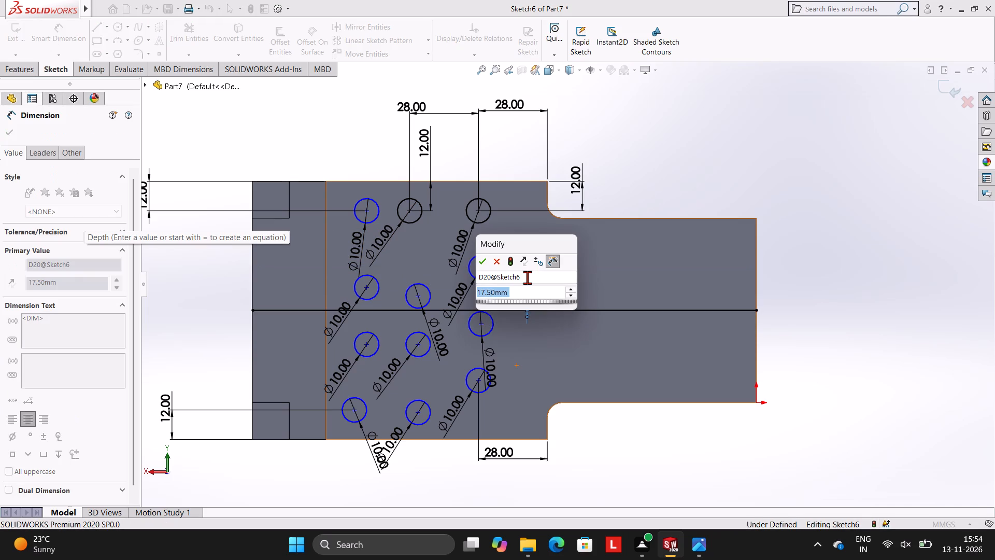
{"action": "type", "text": "11.5"}
{"action": "key", "text": "Return"}
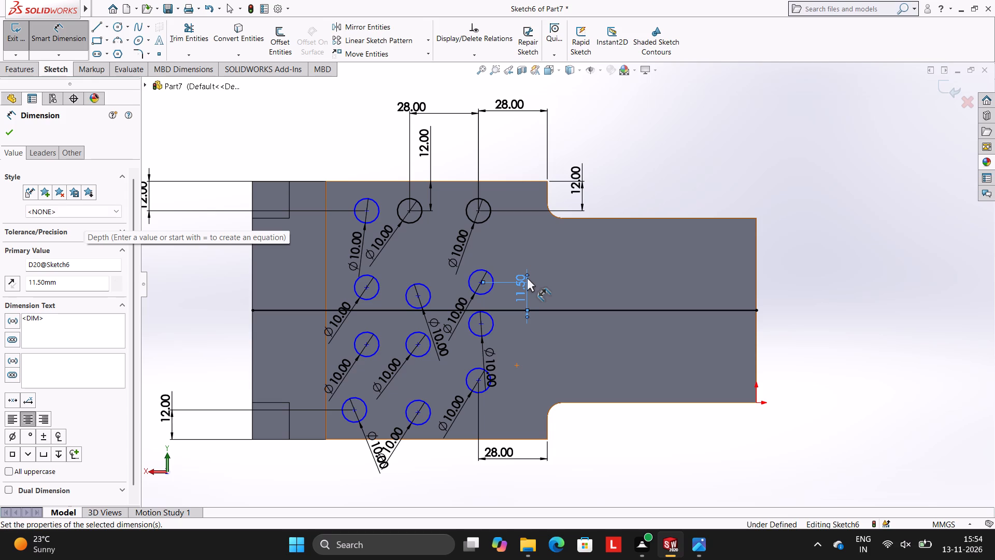
{"action": "key", "text": "Escape"}
{"action": "key", "text": "Escape"}
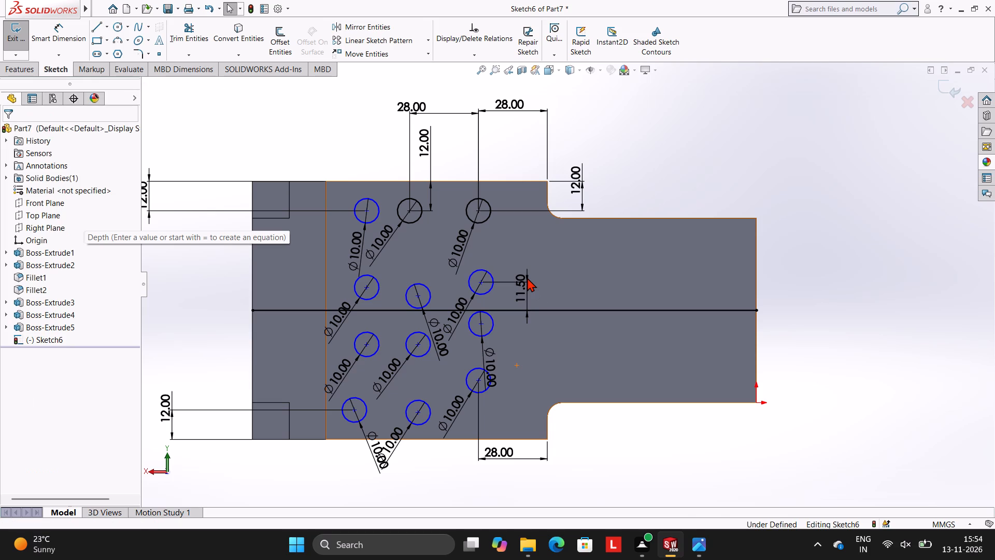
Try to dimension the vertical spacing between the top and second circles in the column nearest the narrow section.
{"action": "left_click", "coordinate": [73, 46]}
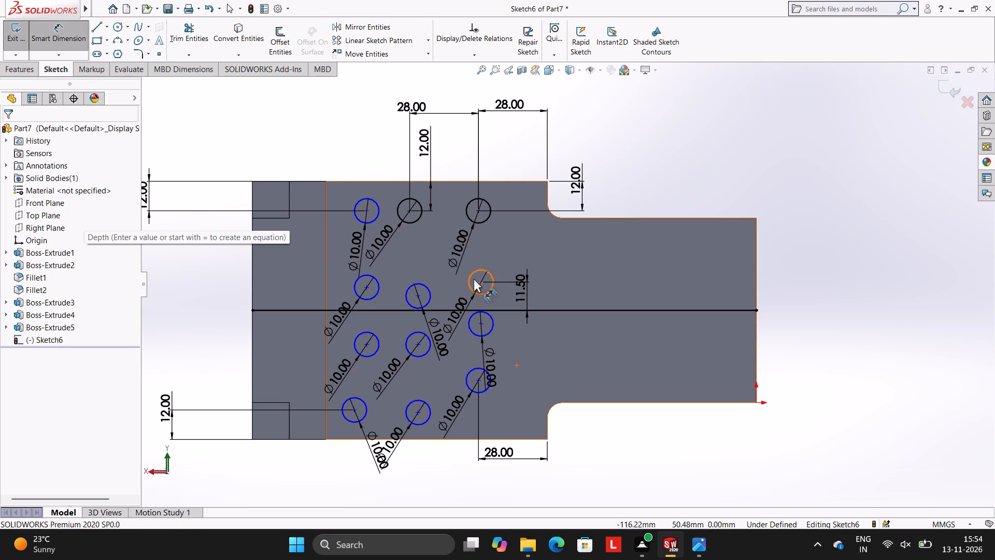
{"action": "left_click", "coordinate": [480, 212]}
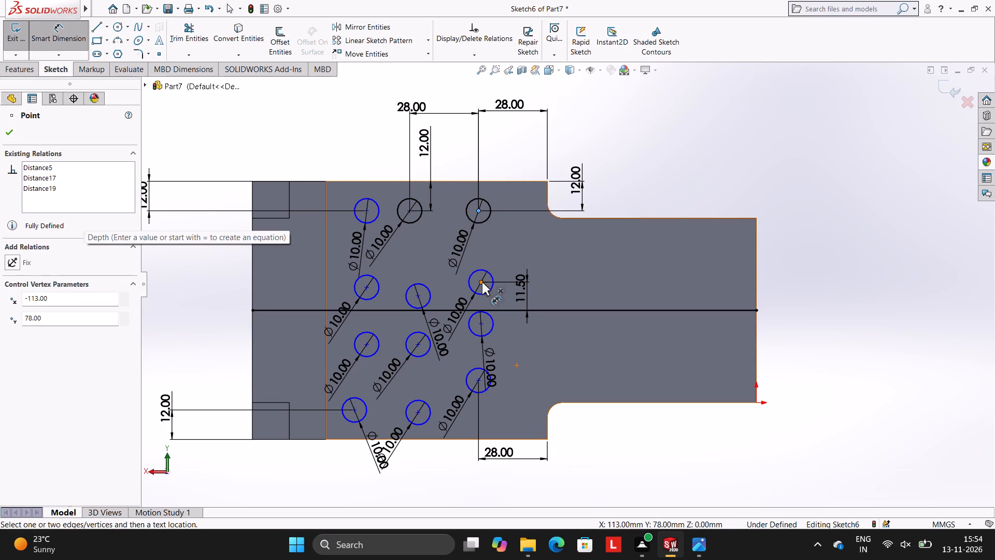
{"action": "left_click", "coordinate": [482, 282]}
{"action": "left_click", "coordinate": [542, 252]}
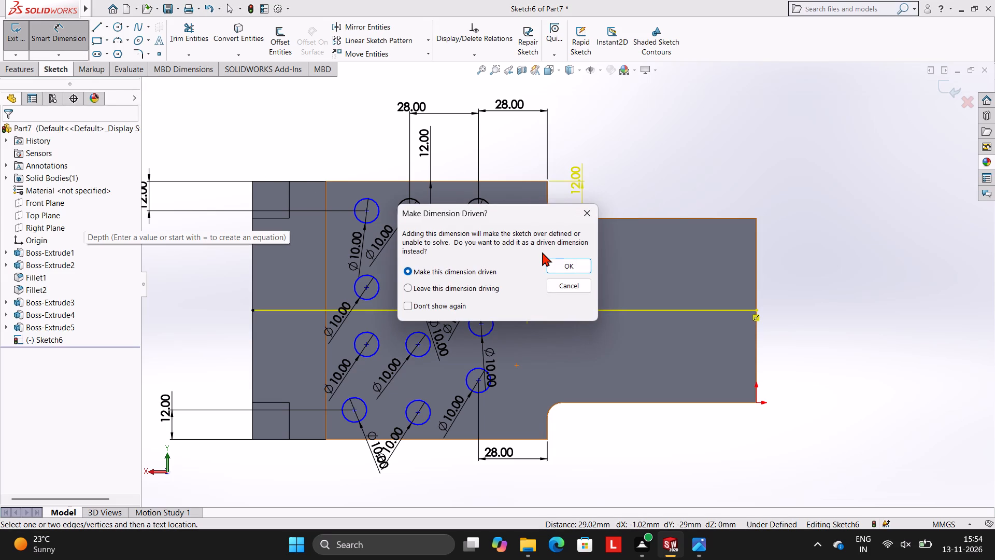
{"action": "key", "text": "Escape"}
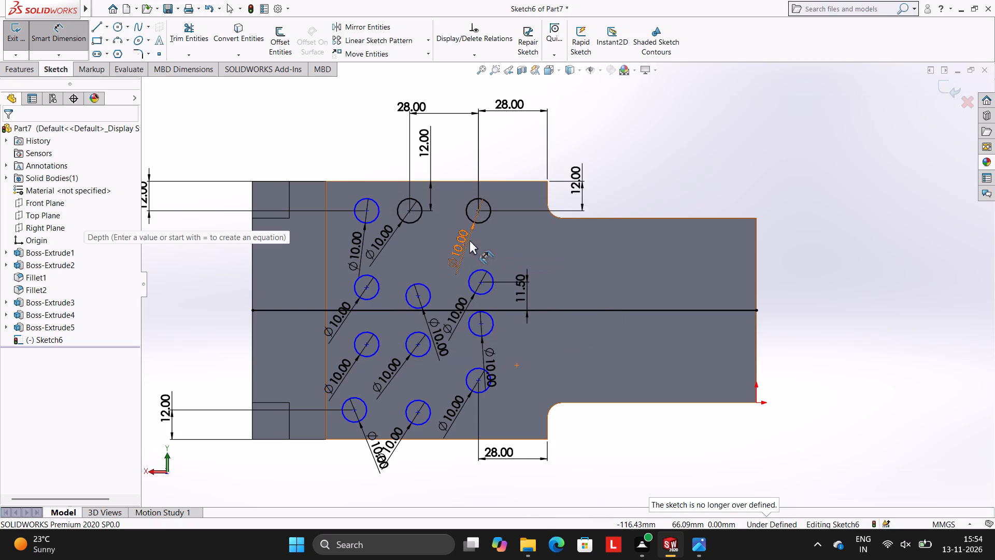
Delete the 12 mm vertical dimension from the plate's top edge to the top circle nearest the narrow section.
{"action": "right_click", "coordinate": [577, 185]}
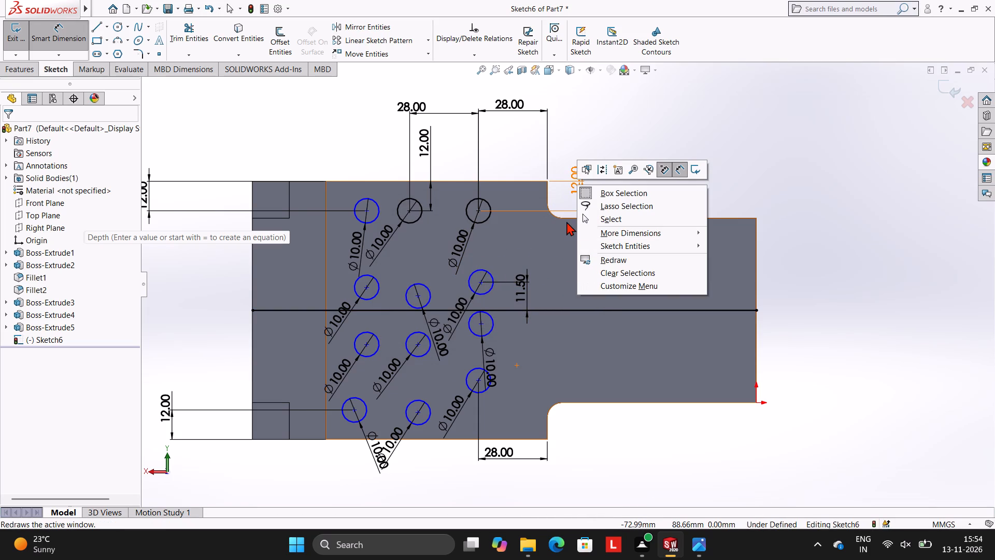
{"action": "key", "text": "Escape"}
{"action": "key", "text": "Escape"}
{"action": "right_click", "coordinate": [577, 184]}
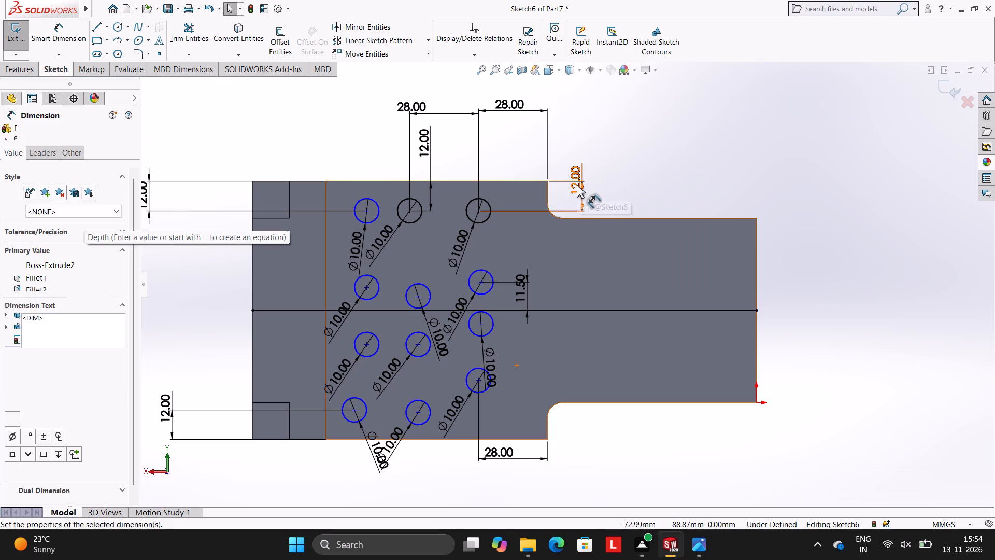
{"action": "left_click", "coordinate": [598, 328]}
{"action": "key", "text": "Escape"}
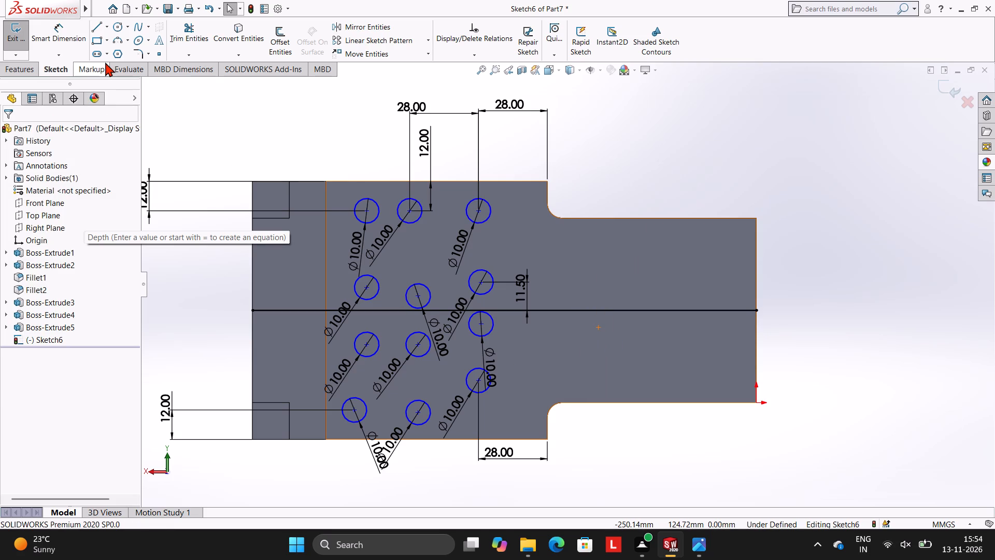
Set a 23 mm vertical spacing between the top and second circles in the column nearest the narrow section.
{"action": "left_click", "coordinate": [62, 34]}
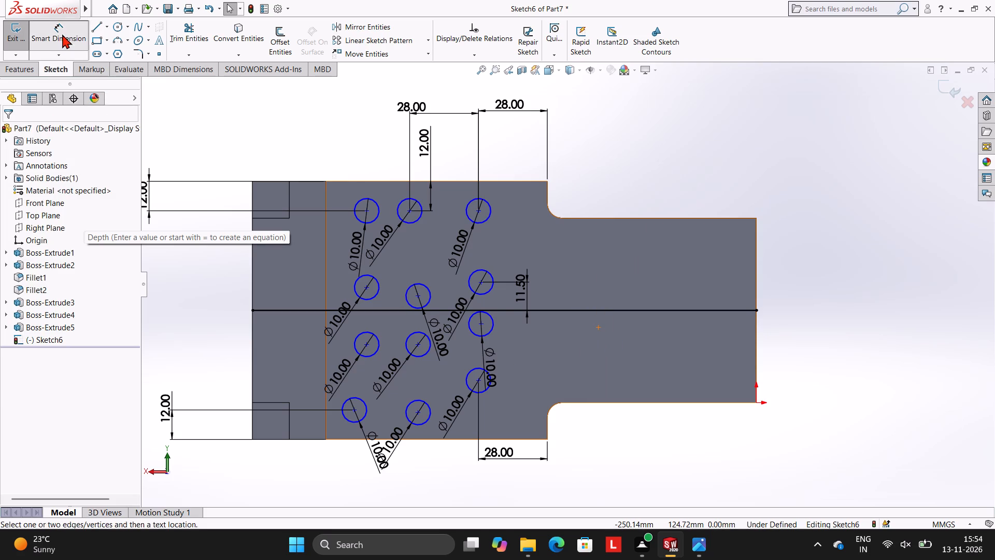
{"action": "left_click", "coordinate": [480, 281]}
{"action": "left_click", "coordinate": [478, 208]}
{"action": "left_click", "coordinate": [523, 217]}
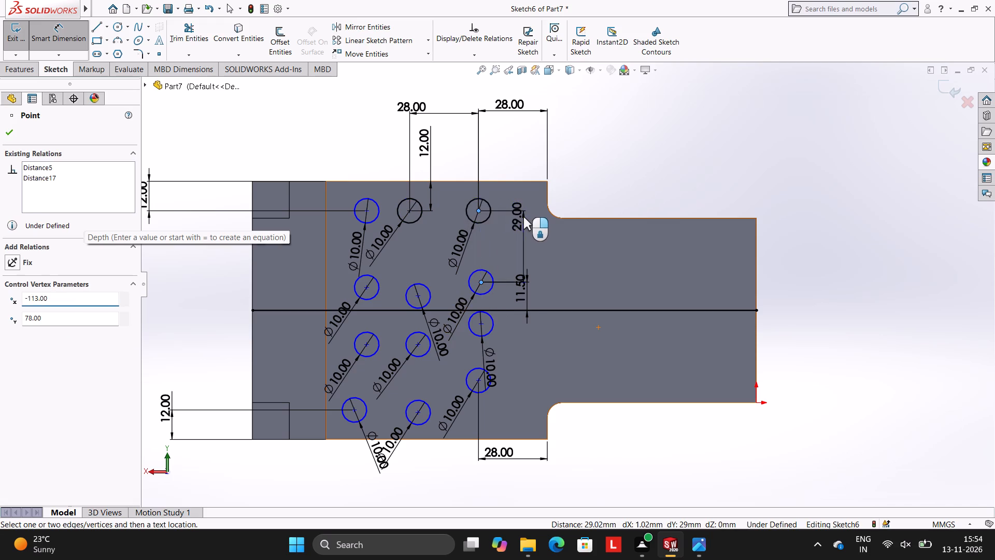
{"action": "type", "text": "23"}
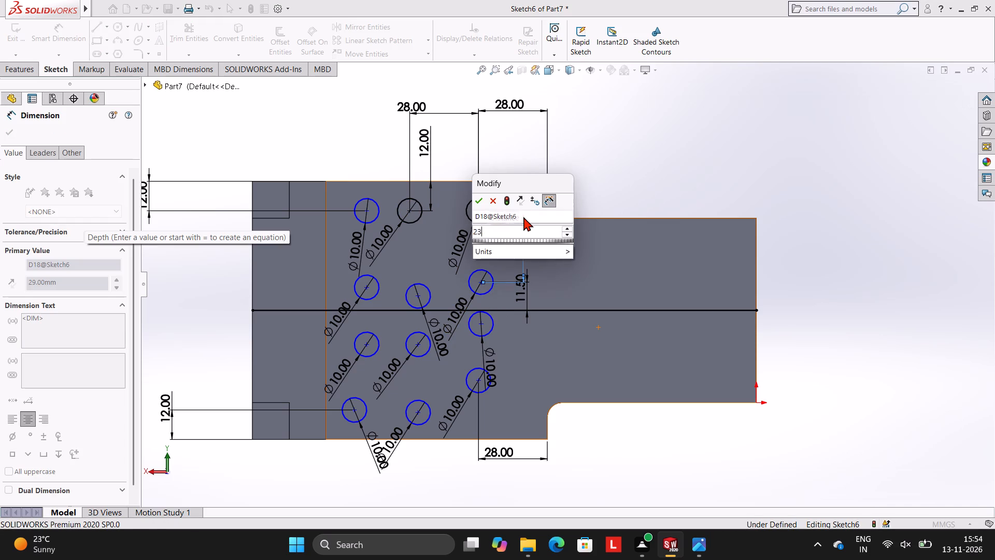
{"action": "key", "text": "Return"}
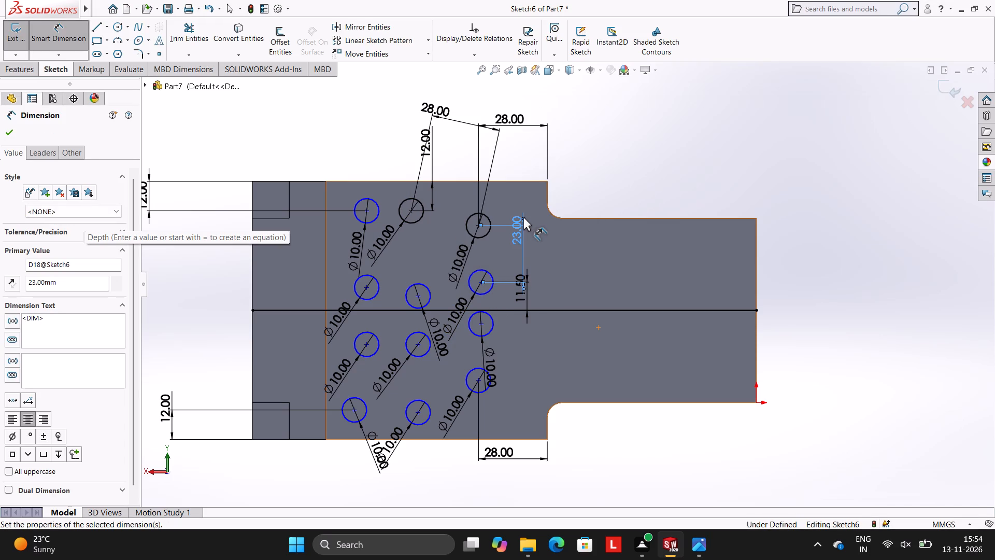
{"action": "key", "text": "Escape"}
{"action": "key", "text": "Escape"}
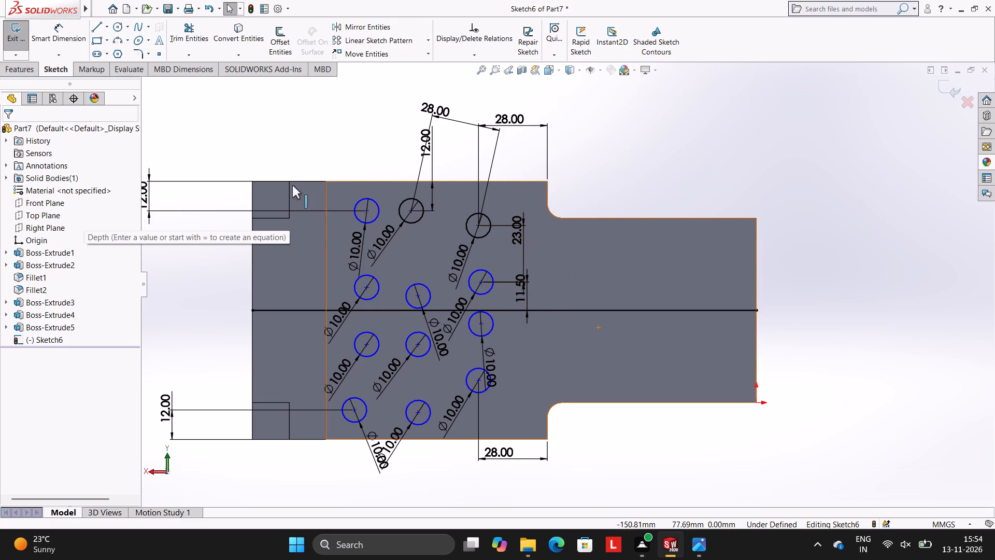
Dimension the second circle of the column nearest the narrow section 28 mm horizontally from the upper vertical shoulder edge.
{"action": "left_click", "coordinate": [61, 39]}
{"action": "left_click", "coordinate": [480, 282]}
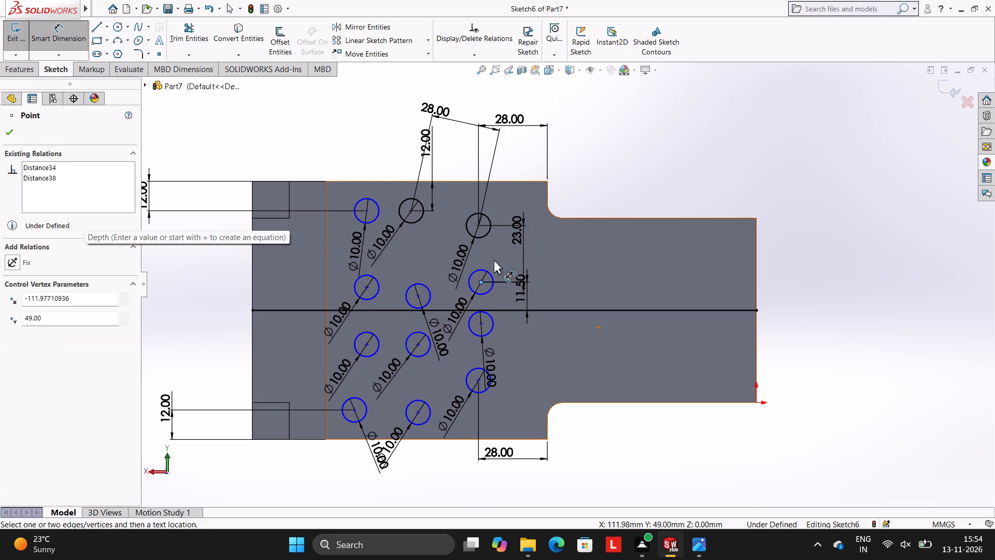
{"action": "left_click", "coordinate": [548, 196]}
{"action": "left_click", "coordinate": [523, 159]}
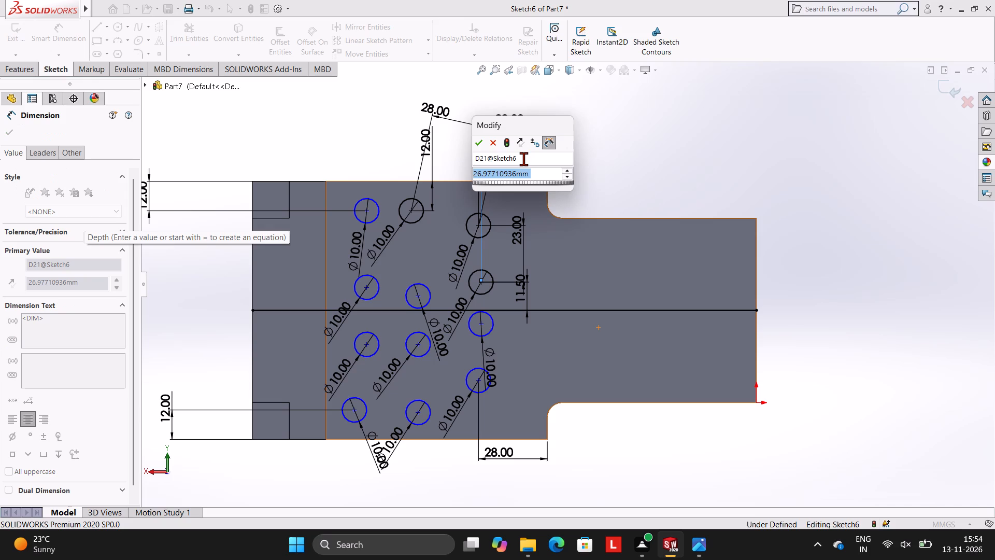
{"action": "type", "text": "18"}
{"action": "key", "text": "BackSpace"}
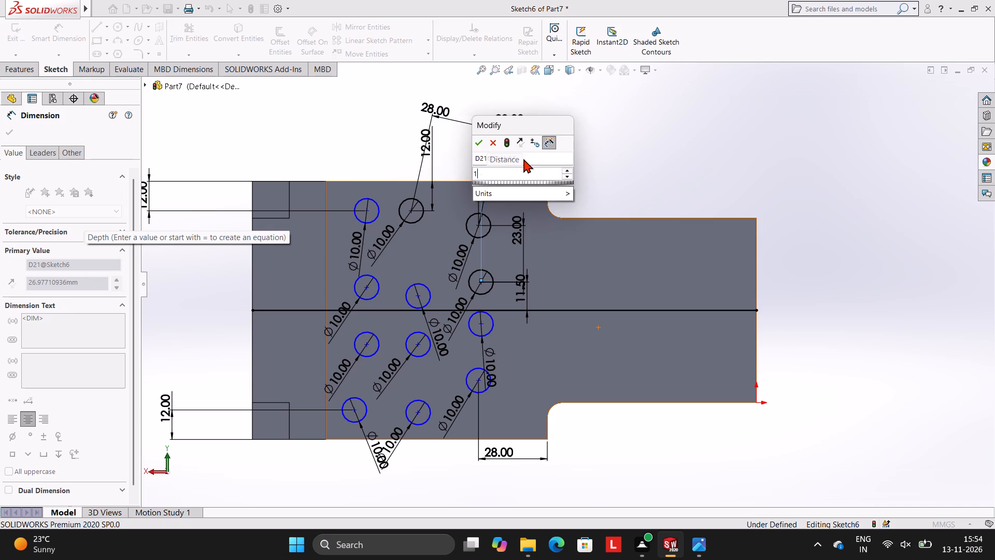
{"action": "key", "text": "BackSpace"}
{"action": "type", "text": "28"}
{"action": "key", "text": "Return"}
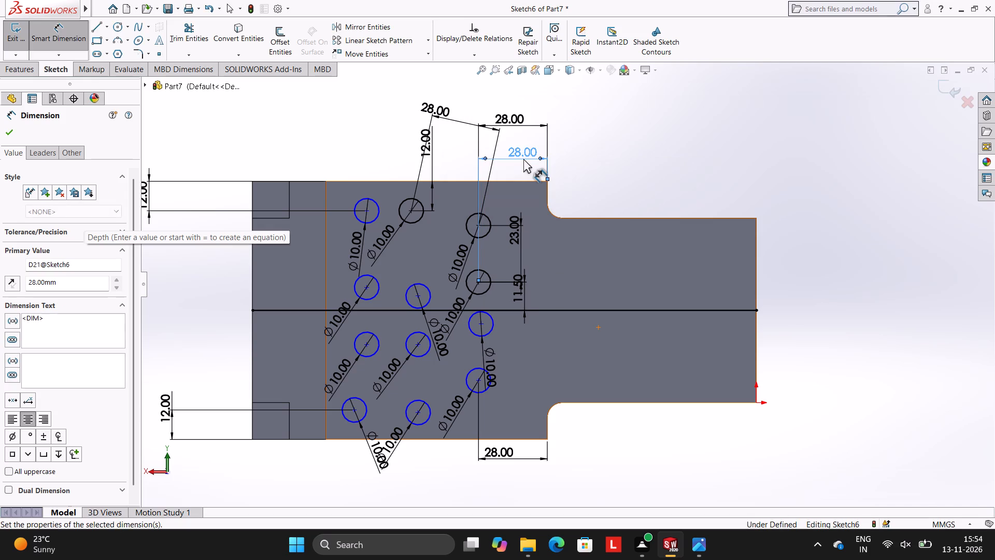
{"action": "key", "text": "Escape"}
{"action": "key", "text": "Escape"}
{"action": "key", "text": "Escape"}
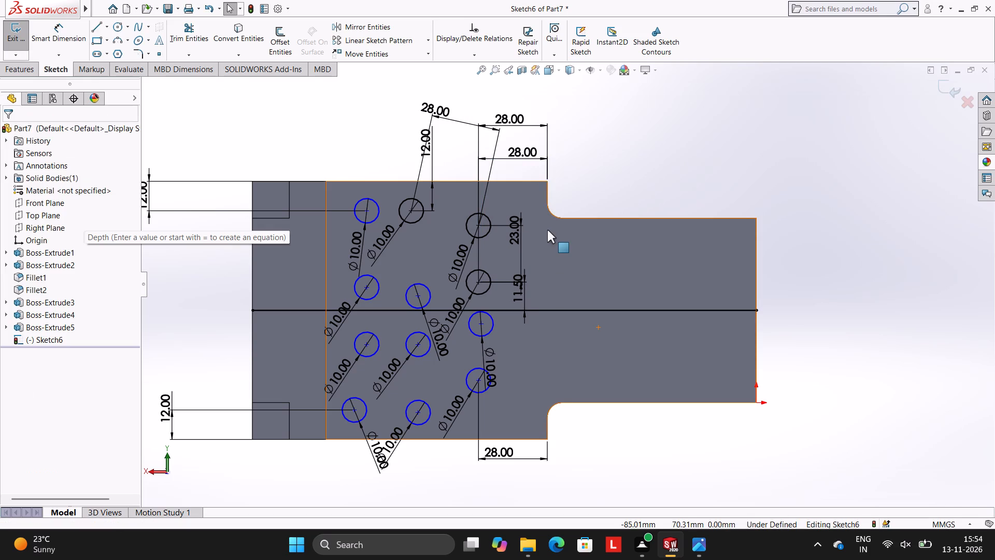
Dimension the third circle of the column nearest the narrow section 11.5 mm vertically below the plate's centre line.
{"action": "scroll", "coordinate": [544, 256], "scroll_direction": "down", "scroll_amount": 2}
{"action": "scroll", "coordinate": [551, 305], "scroll_direction": "up", "scroll_amount": 4}
{"action": "scroll", "coordinate": [549, 337], "scroll_direction": "down", "scroll_amount": 1}
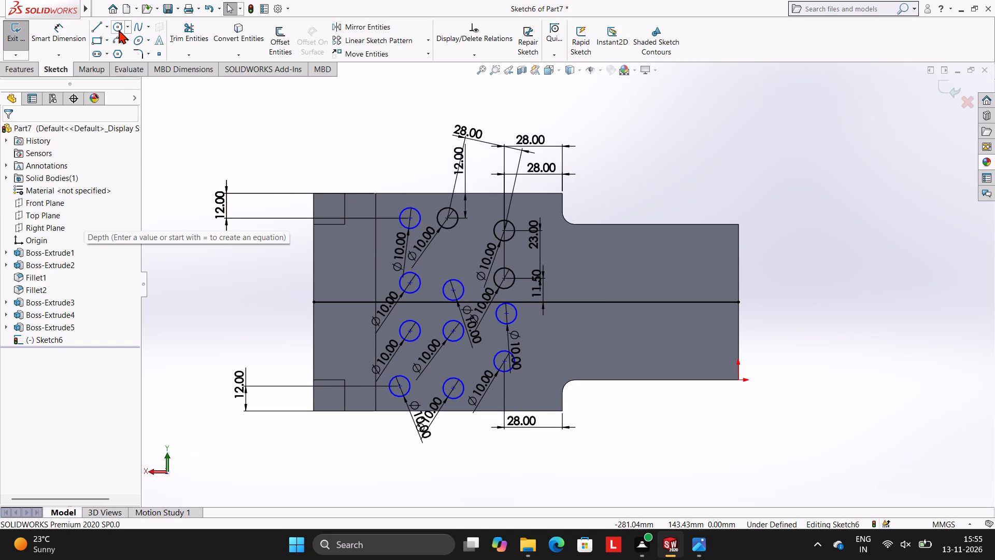
{"action": "left_click", "coordinate": [83, 33]}
{"action": "scroll", "coordinate": [501, 259], "scroll_direction": "down", "scroll_amount": 3}
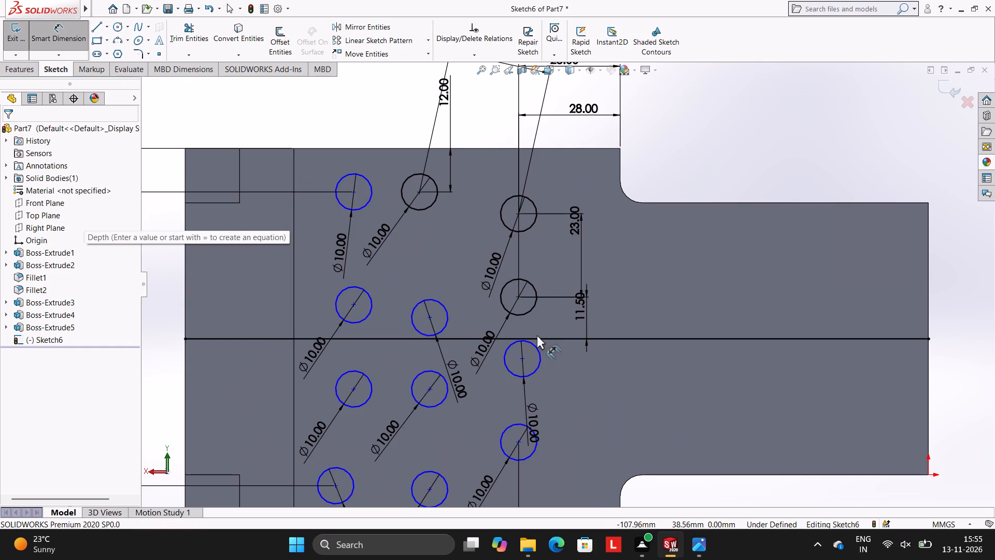
{"action": "left_click", "coordinate": [548, 339]}
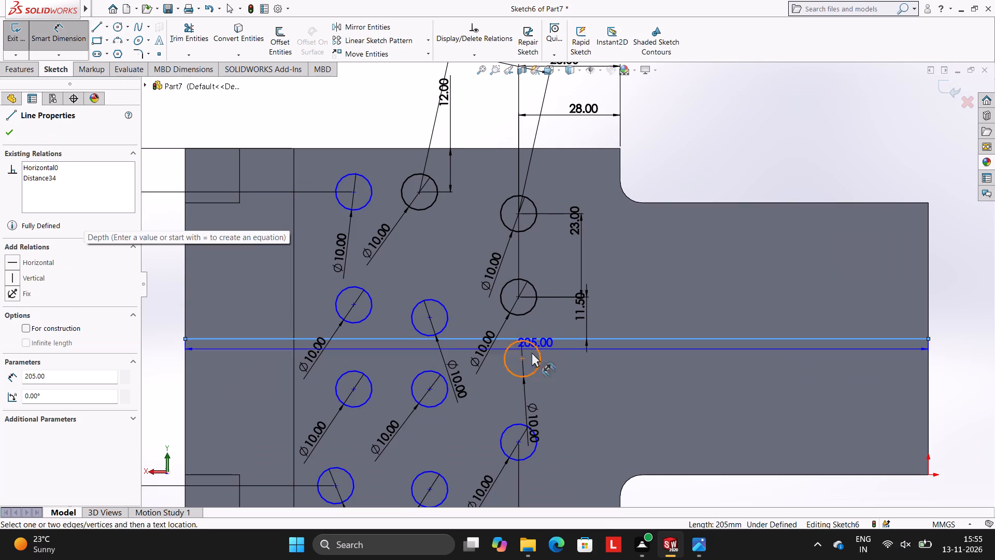
{"action": "left_click", "coordinate": [520, 358]}
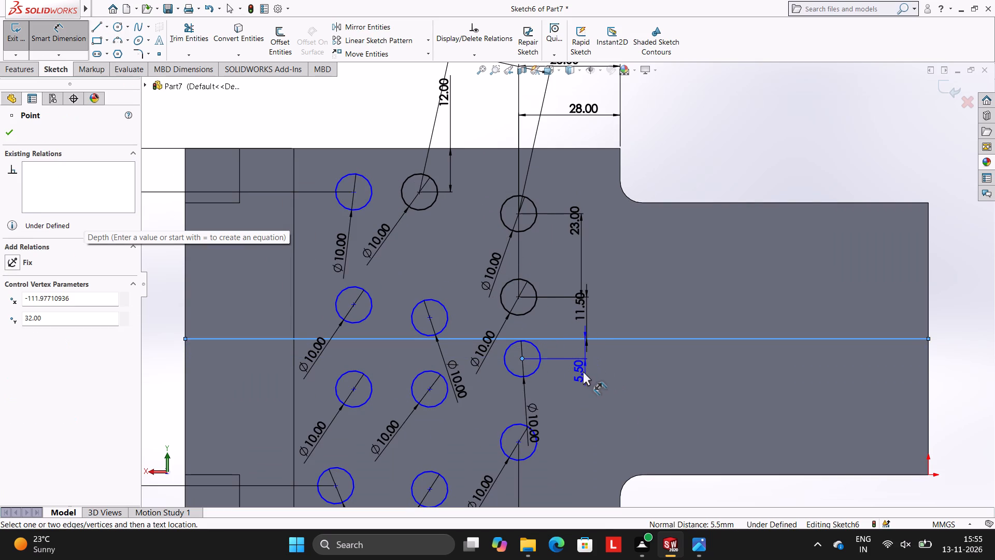
{"action": "left_click", "coordinate": [583, 371]}
{"action": "key", "text": "2"}
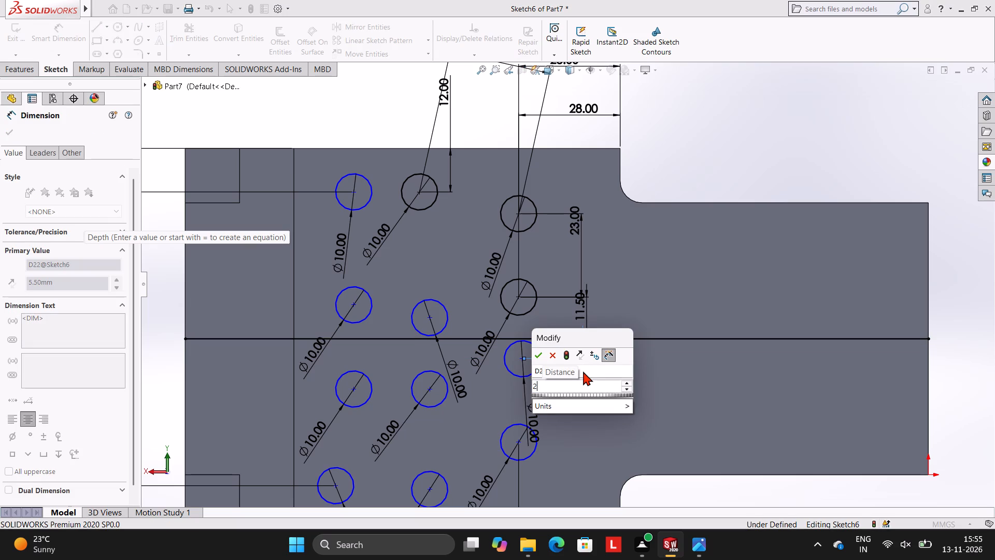
{"action": "key", "text": "BackSpace"}
{"action": "type", "text": "11.5"}
{"action": "key", "text": "Return"}
{"action": "key", "text": "Escape"}
{"action": "key", "text": "Escape"}
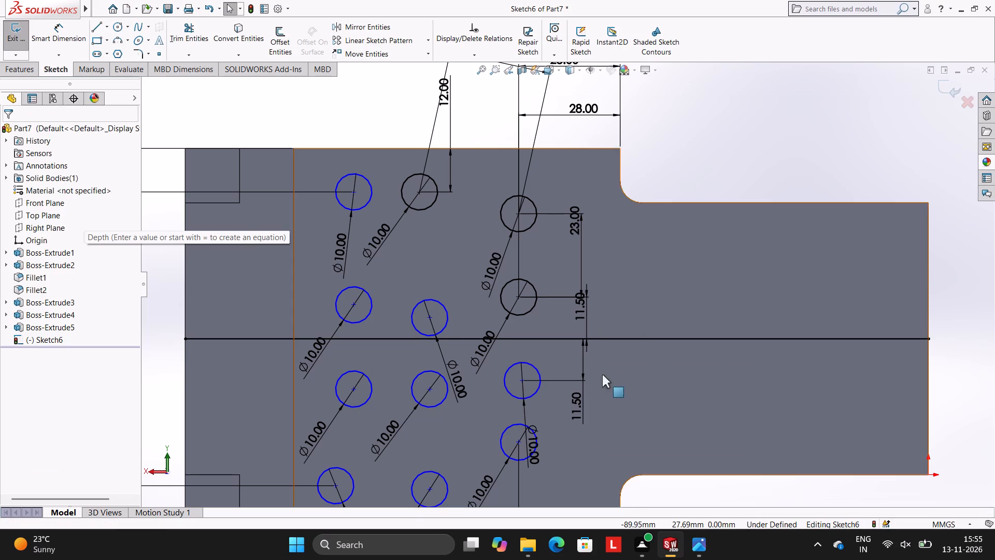
Dimension the third circle of the column nearest the narrow section 28 mm horizontally from the upper vertical shoulder edge.
{"action": "scroll", "coordinate": [617, 374], "scroll_direction": "up", "scroll_amount": 6}
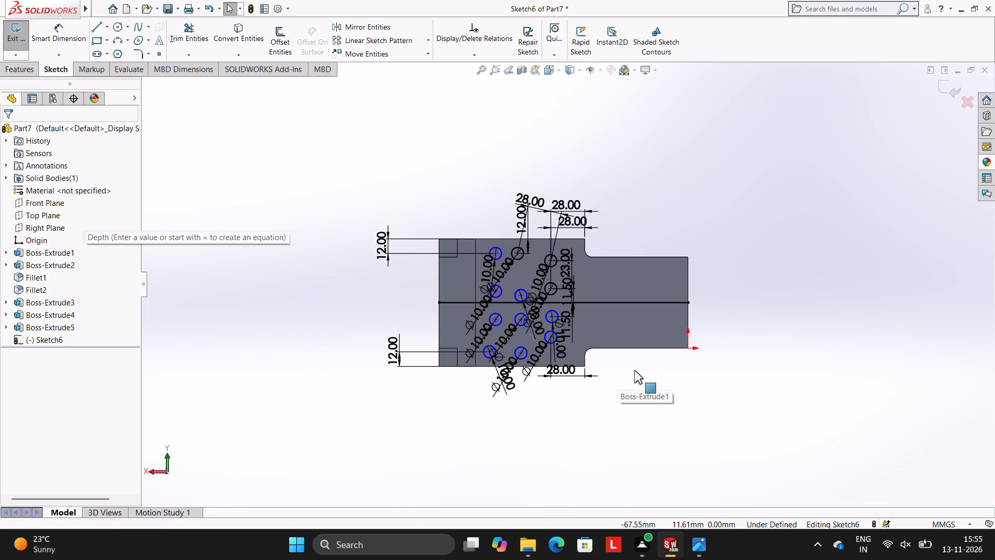
{"action": "scroll", "coordinate": [641, 314], "scroll_direction": "down", "scroll_amount": 2}
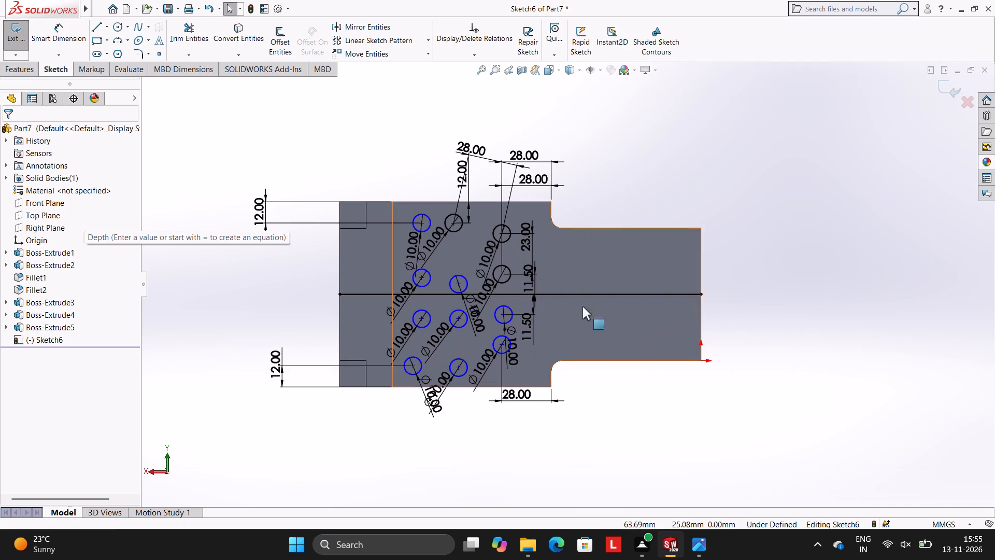
{"action": "scroll", "coordinate": [565, 293], "scroll_direction": "down", "scroll_amount": 3}
{"action": "left_click", "coordinate": [49, 39]}
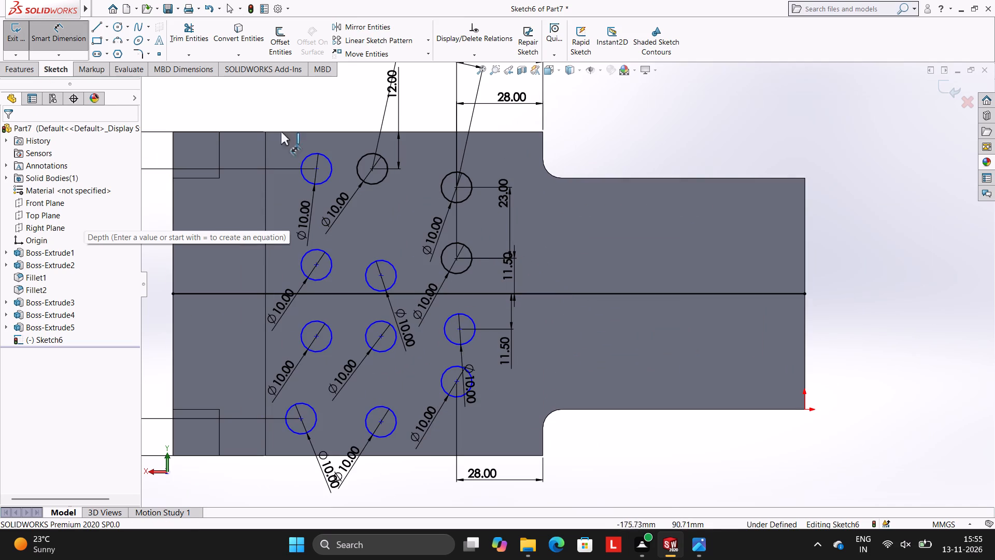
{"action": "left_click", "coordinate": [459, 329]}
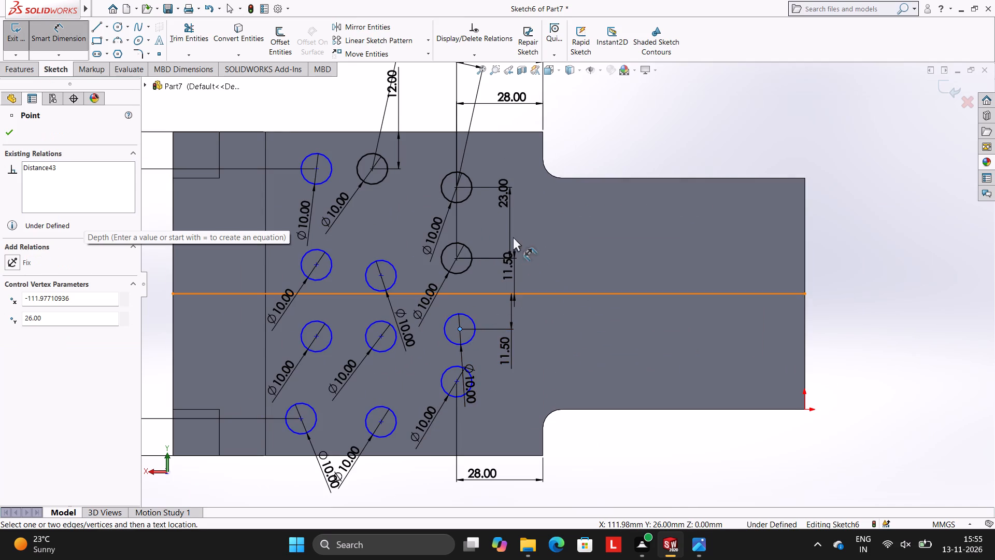
{"action": "left_click", "coordinate": [543, 149]}
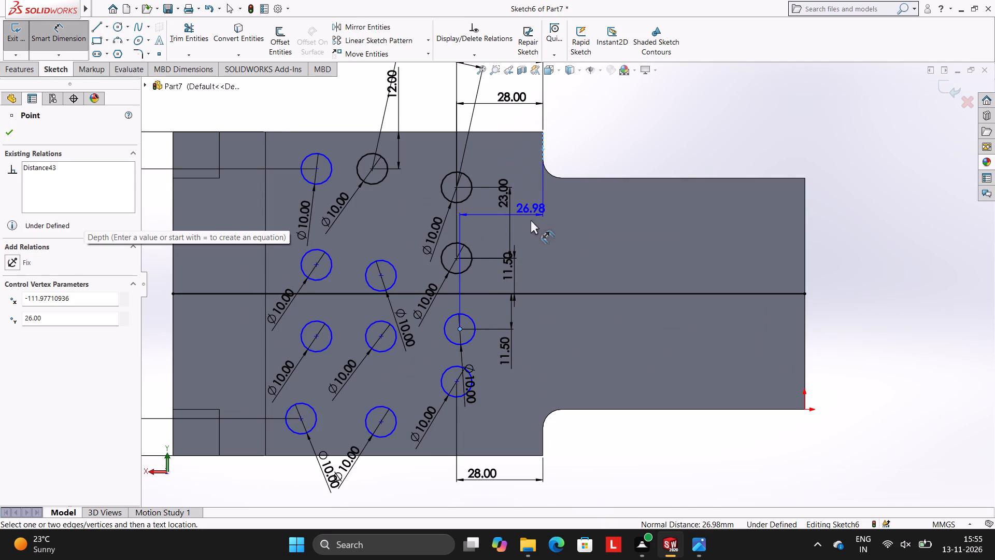
{"action": "left_click", "coordinate": [490, 282]}
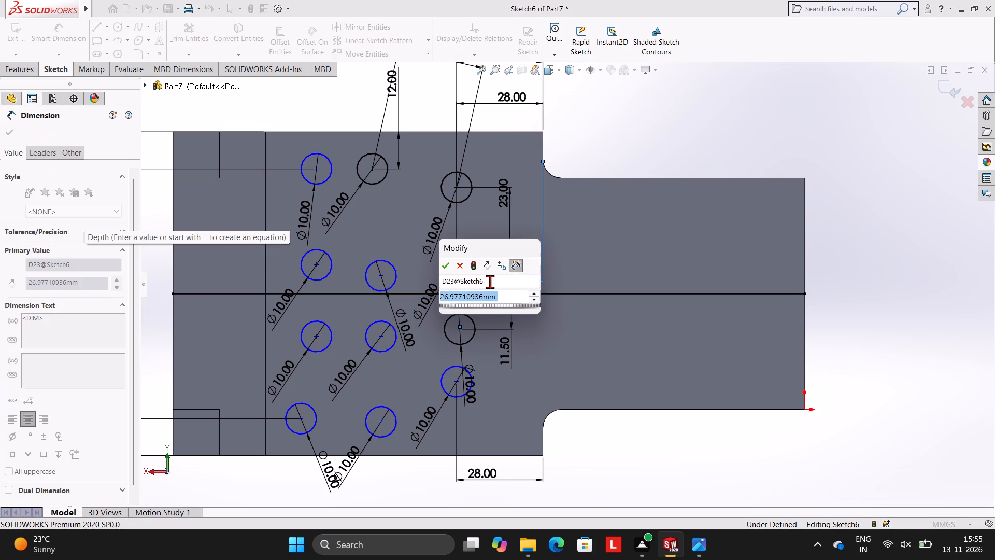
{"action": "type", "text": "28"}
{"action": "key", "text": "Return"}
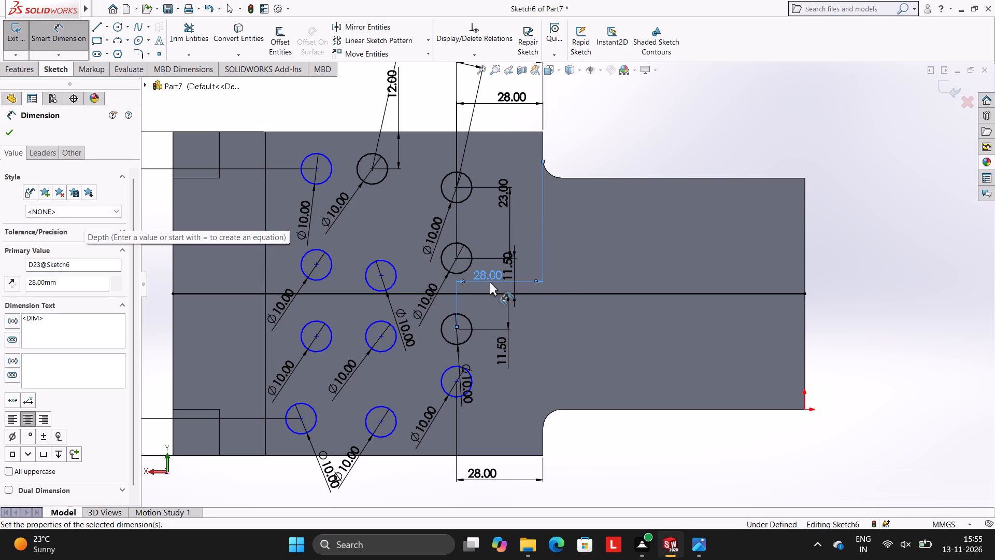
{"action": "key", "text": "Escape"}
{"action": "key", "text": "Escape"}
Set a 23 mm vertical spacing between the third and fourth circles in the column nearest the narrow section.
{"action": "scroll", "coordinate": [503, 348], "scroll_direction": "up", "scroll_amount": 2}
{"action": "scroll", "coordinate": [503, 348], "scroll_direction": "down", "scroll_amount": 2}
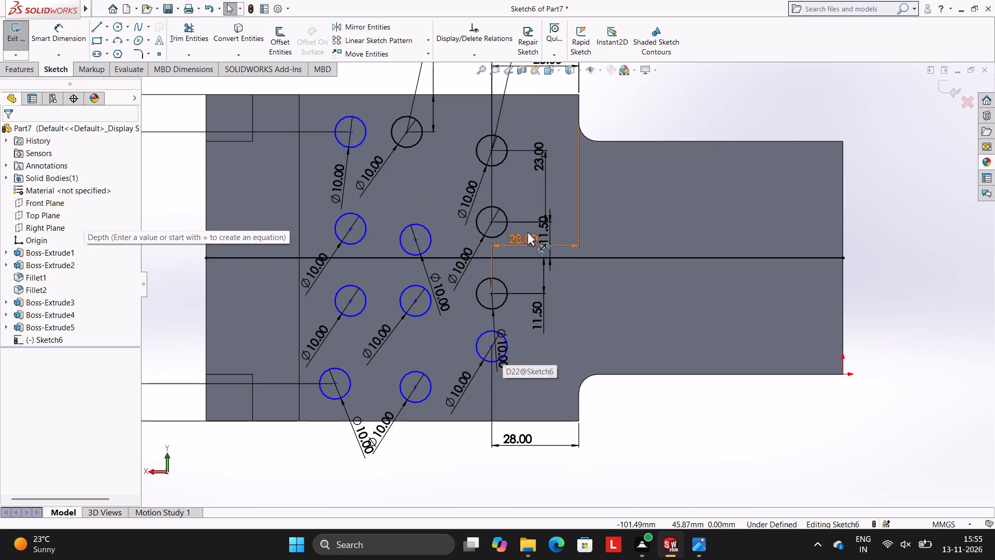
{"action": "left_click", "coordinate": [79, 31]}
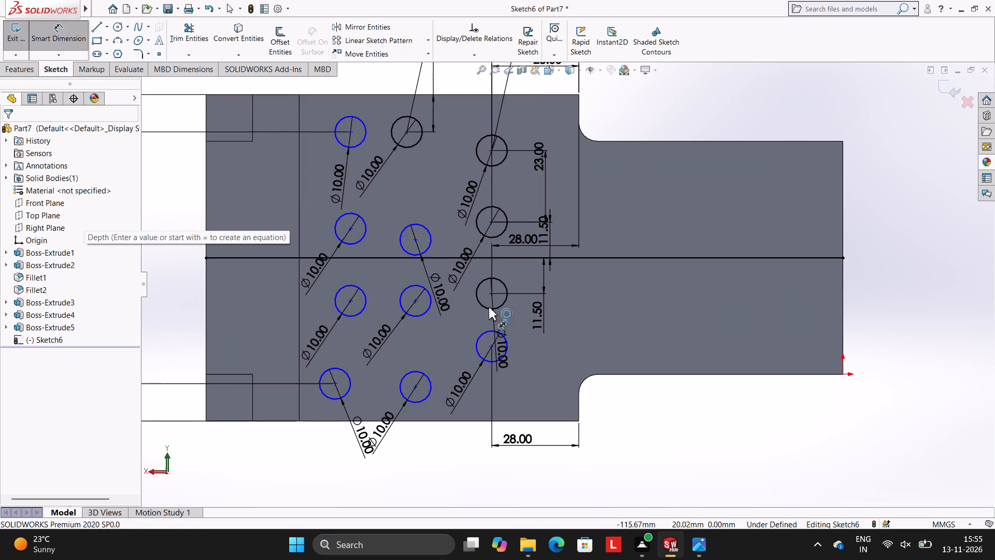
{"action": "left_click", "coordinate": [490, 294]}
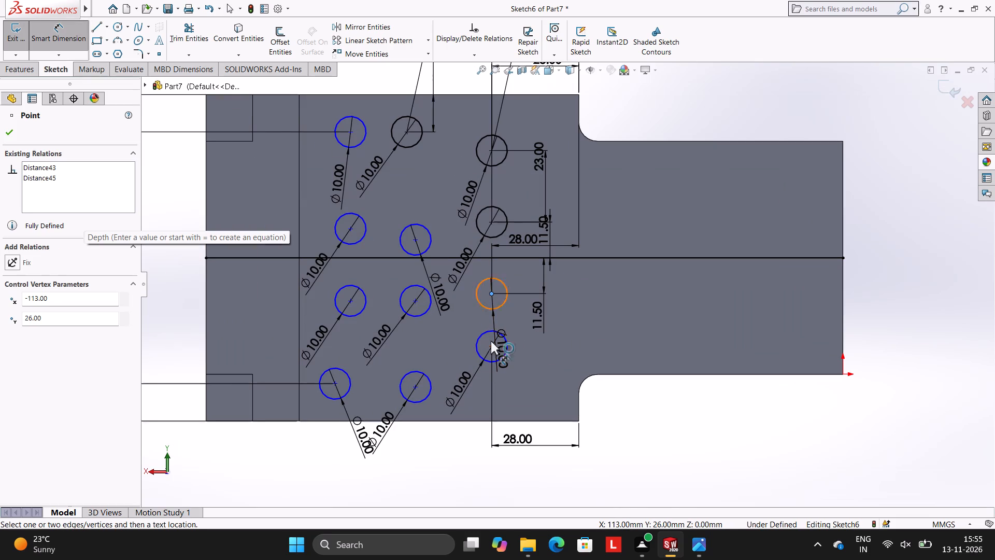
{"action": "left_click", "coordinate": [492, 349]}
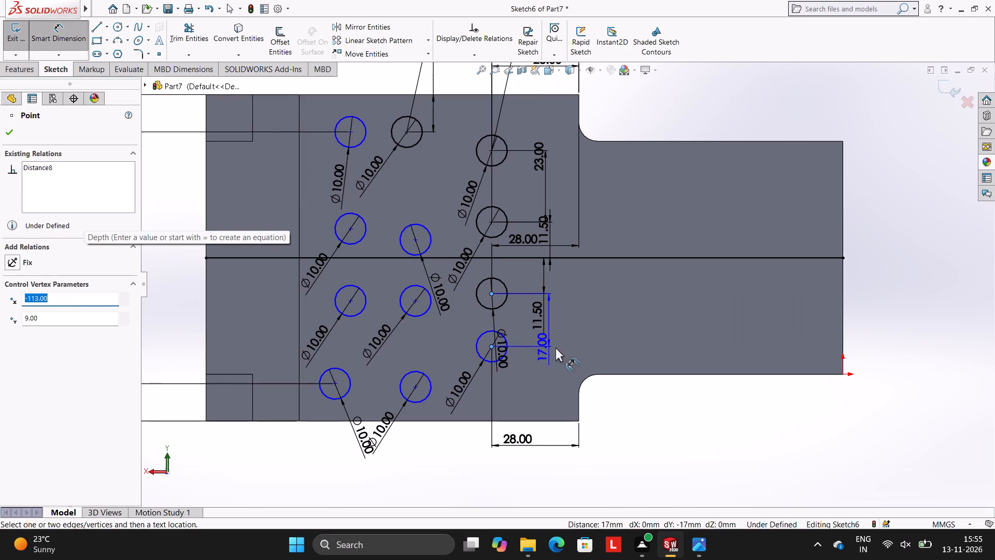
{"action": "left_click", "coordinate": [565, 347]}
{"action": "type", "text": "23"}
{"action": "key", "text": "Return"}
{"action": "key", "text": "Escape"}
{"action": "key", "text": "Escape"}
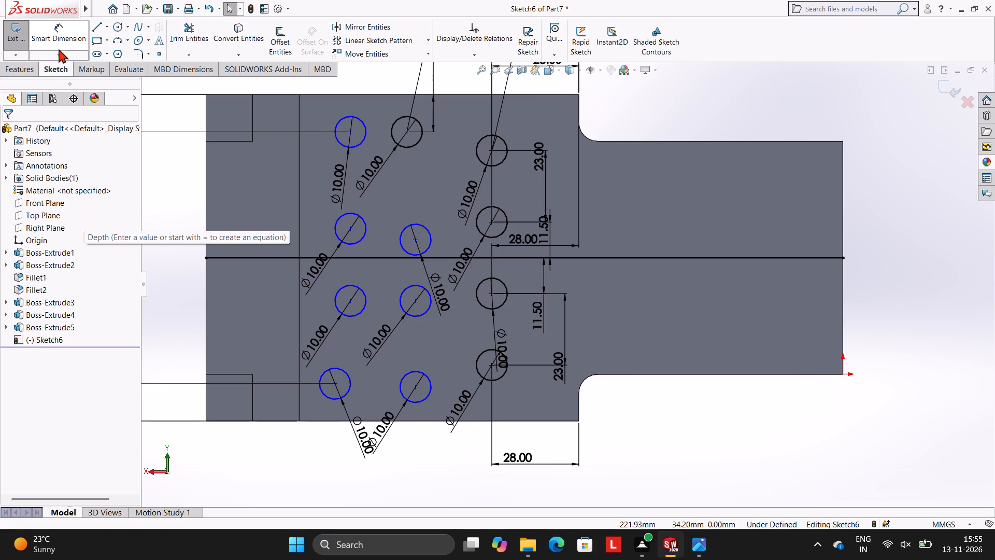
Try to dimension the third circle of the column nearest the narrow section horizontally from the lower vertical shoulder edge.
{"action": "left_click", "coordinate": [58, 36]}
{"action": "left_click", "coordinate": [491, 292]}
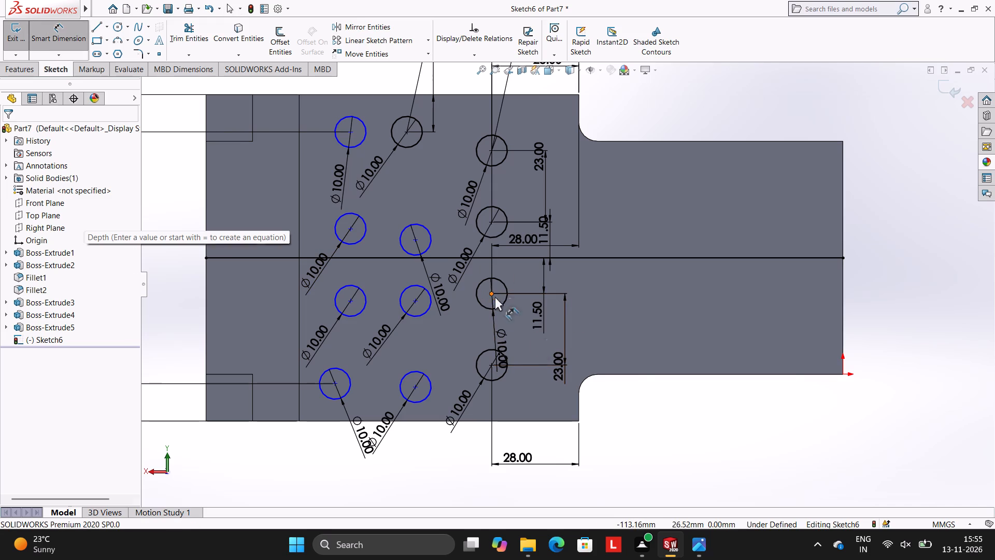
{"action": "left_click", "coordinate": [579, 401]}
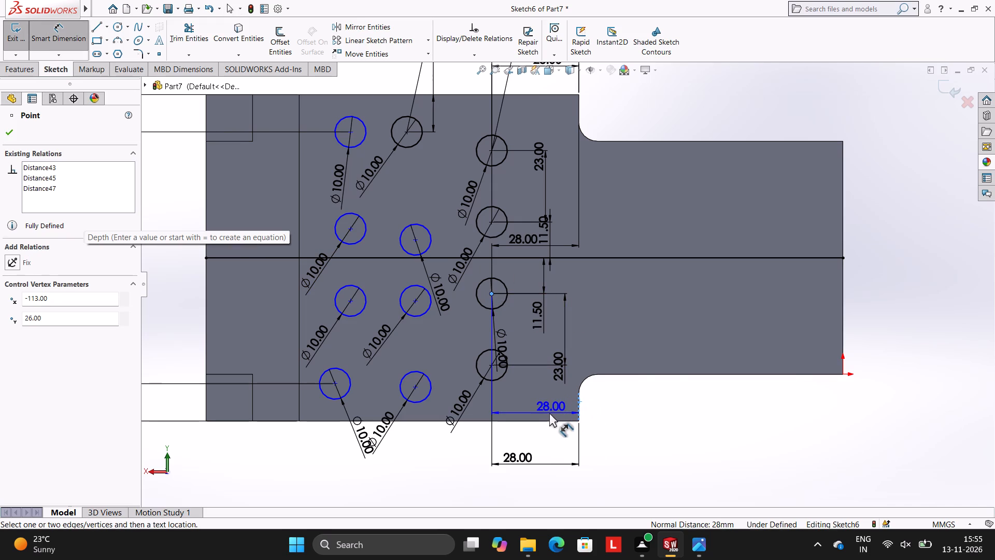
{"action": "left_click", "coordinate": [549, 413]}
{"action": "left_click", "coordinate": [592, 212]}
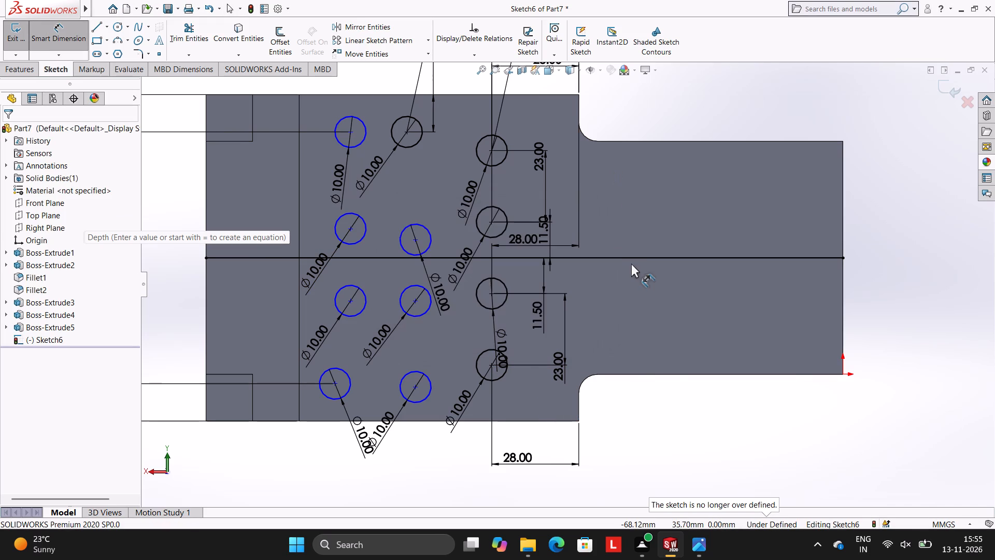
Delete the slanted 28 mm dimension between the top circles of the middle column and the column nearest the narrow section.
{"action": "scroll", "coordinate": [533, 304], "scroll_direction": "up", "scroll_amount": 2}
{"action": "scroll", "coordinate": [524, 293], "scroll_direction": "down", "scroll_amount": 2}
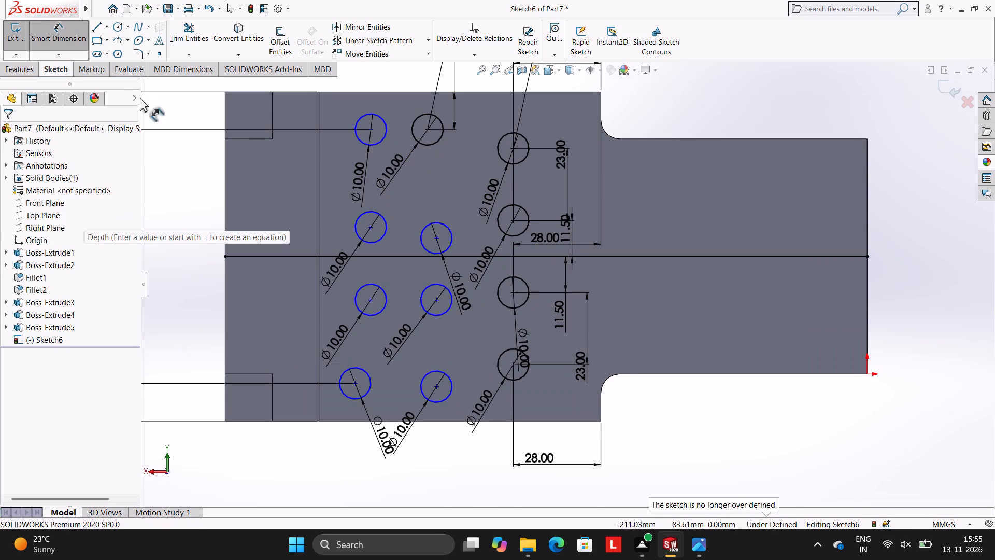
{"action": "scroll", "coordinate": [446, 144], "scroll_direction": "up", "scroll_amount": 3}
{"action": "scroll", "coordinate": [489, 183], "scroll_direction": "down", "scroll_amount": 1}
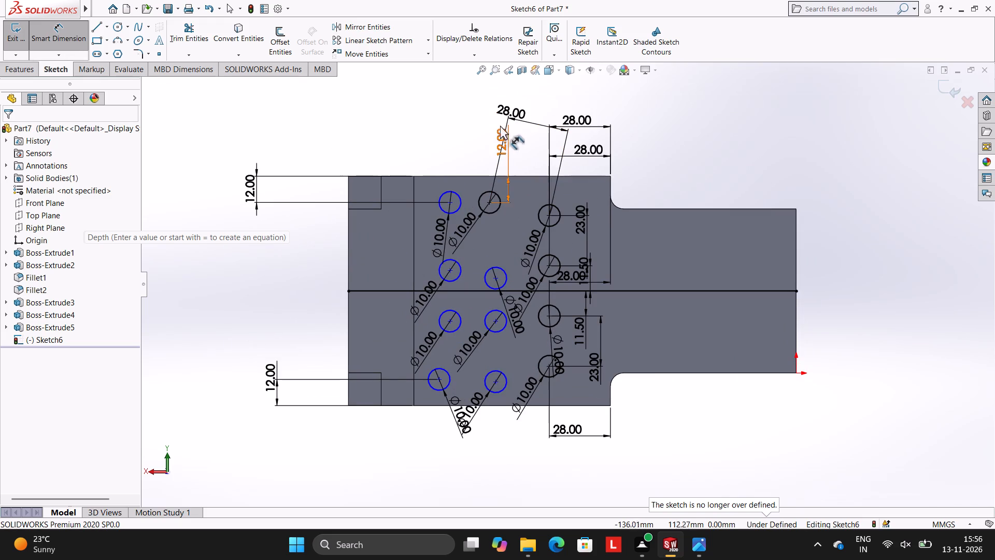
{"action": "right_click", "coordinate": [508, 116]}
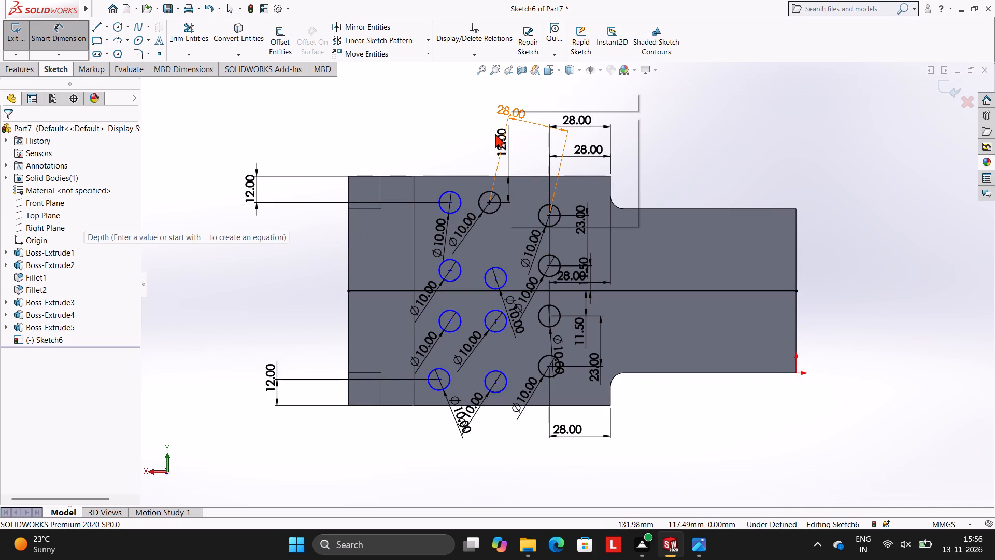
{"action": "key", "text": "Escape"}
{"action": "key", "text": "Escape"}
{"action": "right_click", "coordinate": [508, 109]}
{"action": "left_click", "coordinate": [525, 246]}
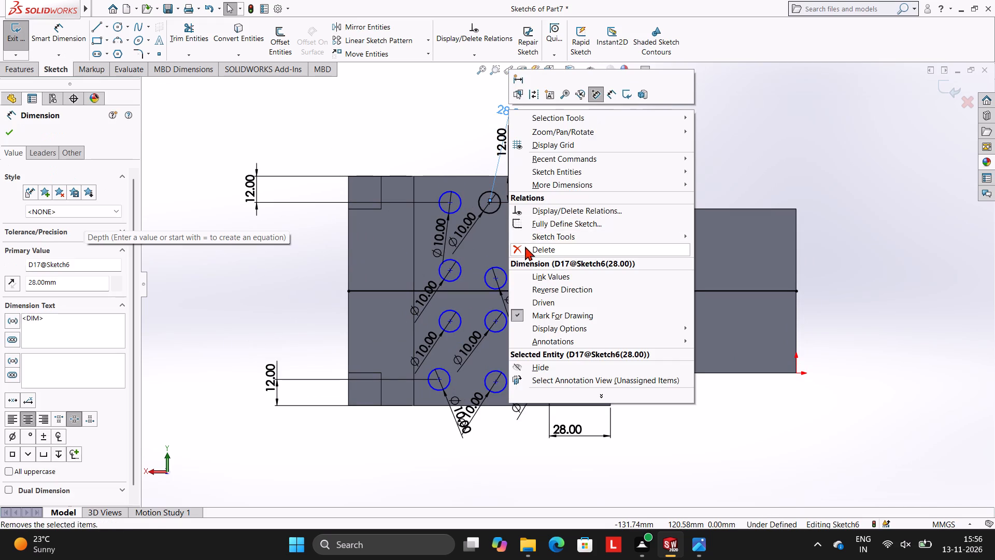
{"action": "key", "text": "Escape"}
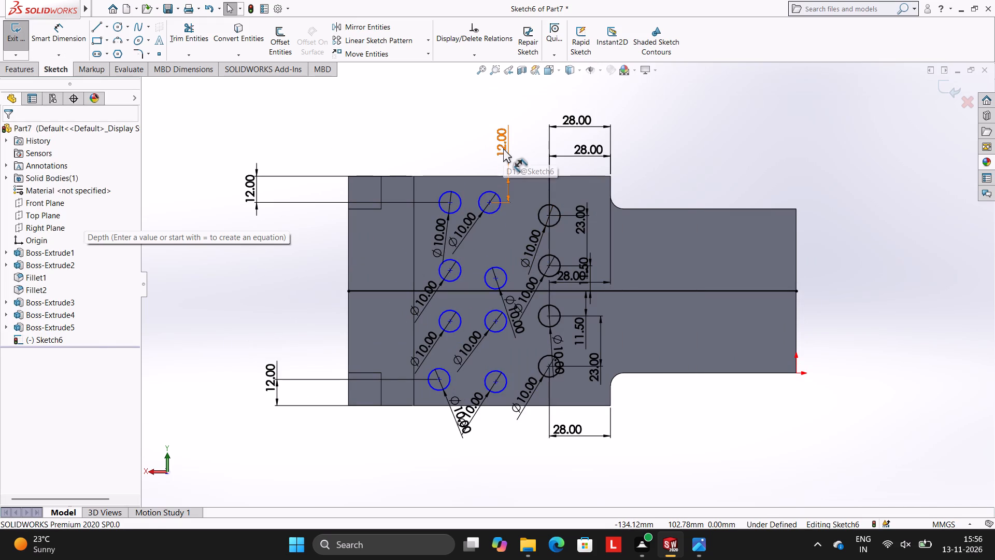
Delete the 12 mm vertical dimension from the plate's top edge to the middle column's top circle.
{"action": "right_click", "coordinate": [503, 148]}
{"action": "left_click", "coordinate": [522, 287]}
{"action": "key", "text": "Escape"}
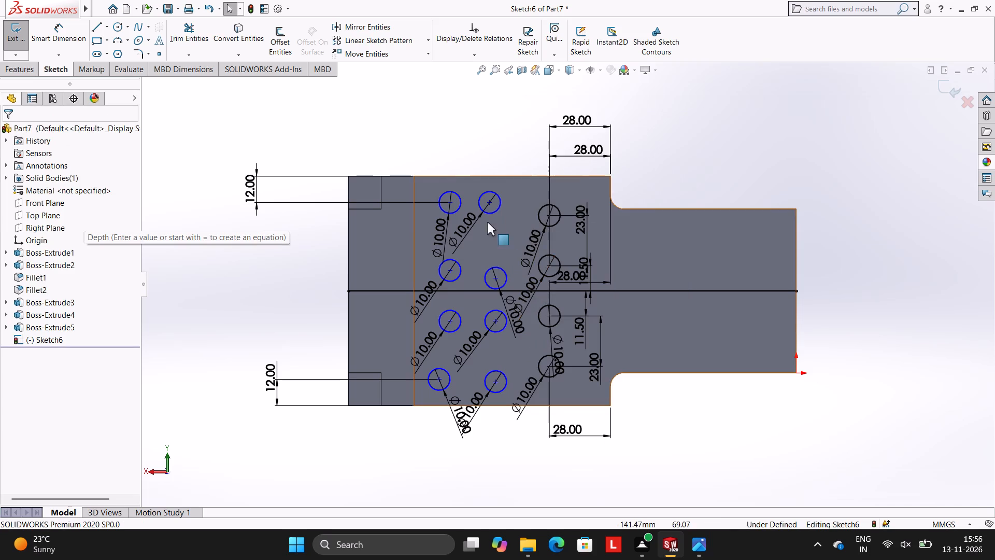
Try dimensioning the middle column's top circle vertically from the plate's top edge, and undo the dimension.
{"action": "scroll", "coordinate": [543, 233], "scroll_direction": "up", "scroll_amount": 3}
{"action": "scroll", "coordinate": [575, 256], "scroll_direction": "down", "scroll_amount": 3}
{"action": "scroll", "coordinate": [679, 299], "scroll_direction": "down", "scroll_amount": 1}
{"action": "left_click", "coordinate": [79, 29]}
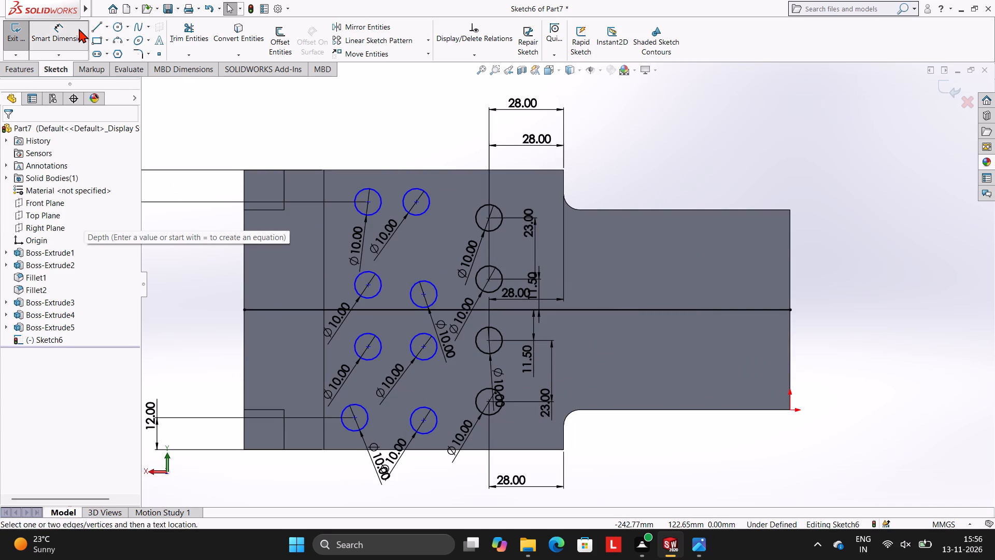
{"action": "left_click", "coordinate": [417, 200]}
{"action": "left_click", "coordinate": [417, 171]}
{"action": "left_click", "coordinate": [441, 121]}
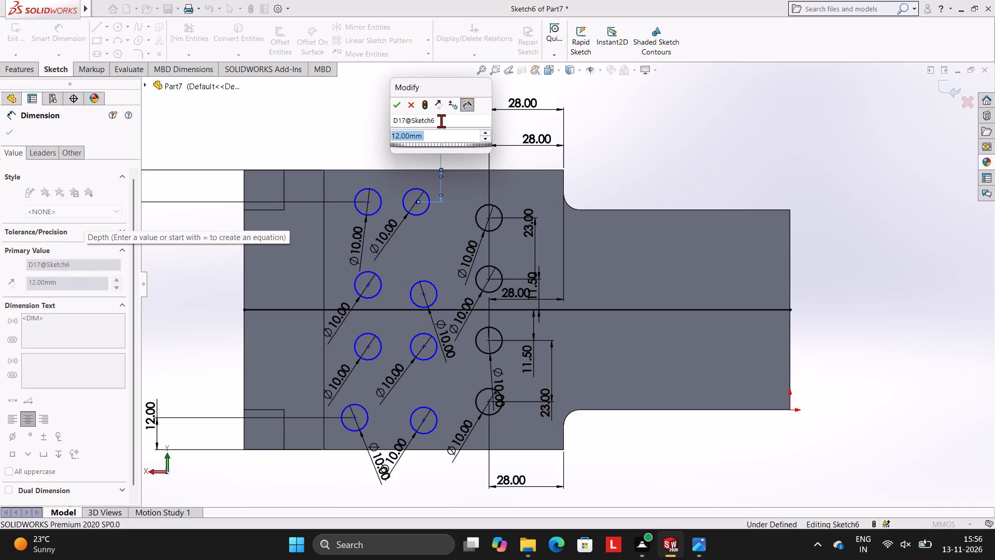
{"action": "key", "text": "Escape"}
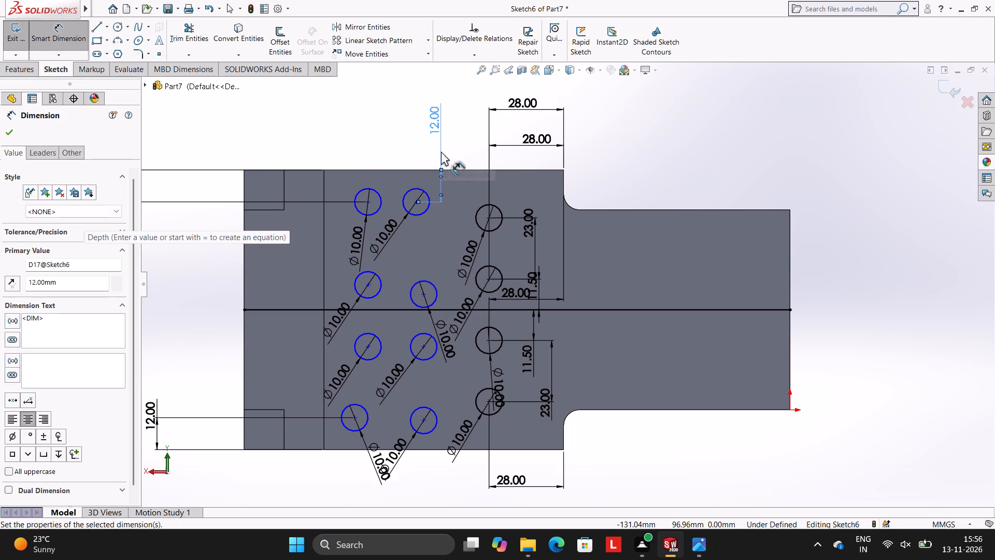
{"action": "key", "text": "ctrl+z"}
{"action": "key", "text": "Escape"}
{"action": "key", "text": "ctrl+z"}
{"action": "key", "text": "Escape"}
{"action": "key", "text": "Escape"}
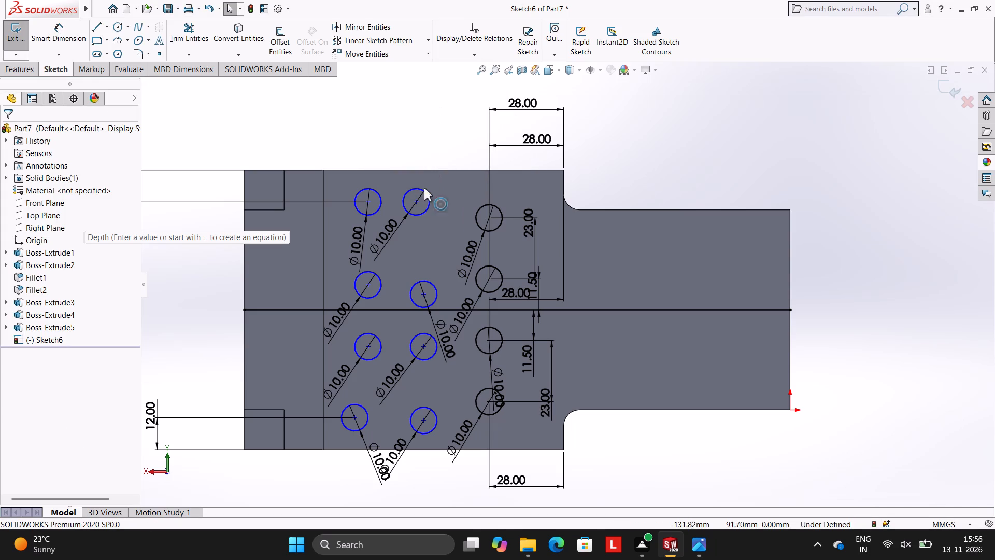
Check the vertical distance from the plate's top edge to the top circle of the column nearest the narrow section.
{"action": "left_click", "coordinate": [47, 22]}
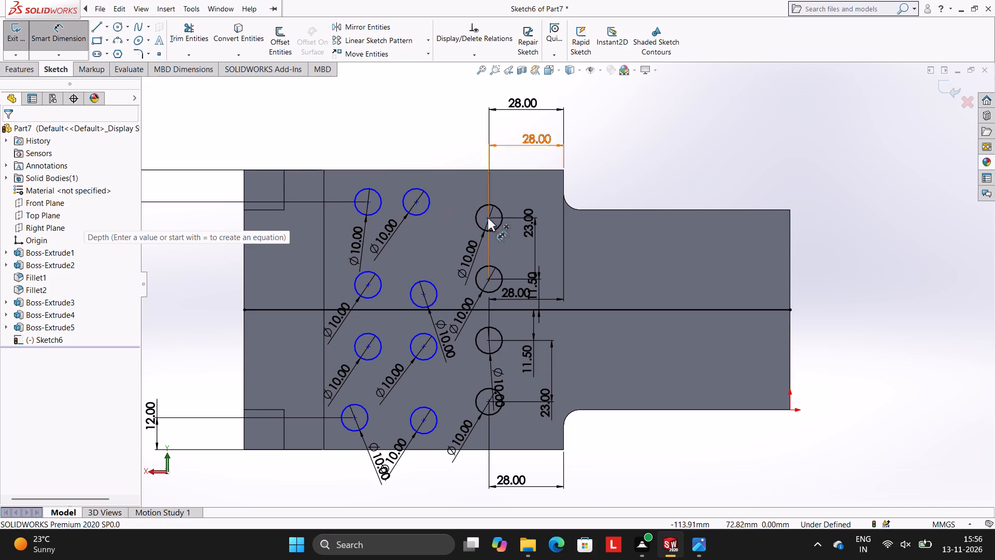
{"action": "left_click", "coordinate": [488, 219]}
{"action": "left_click", "coordinate": [494, 167]}
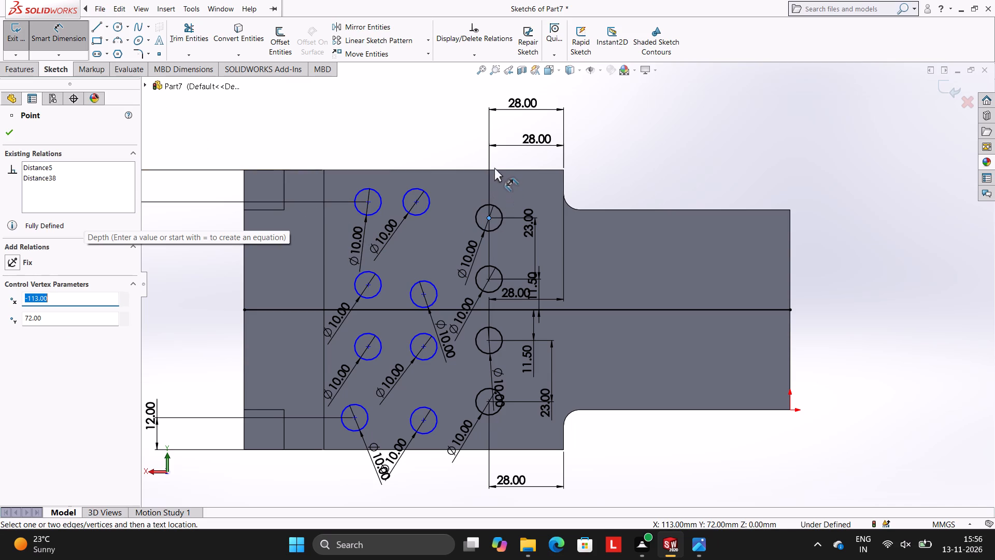
{"action": "left_click", "coordinate": [493, 173]}
{"action": "left_click", "coordinate": [493, 170]}
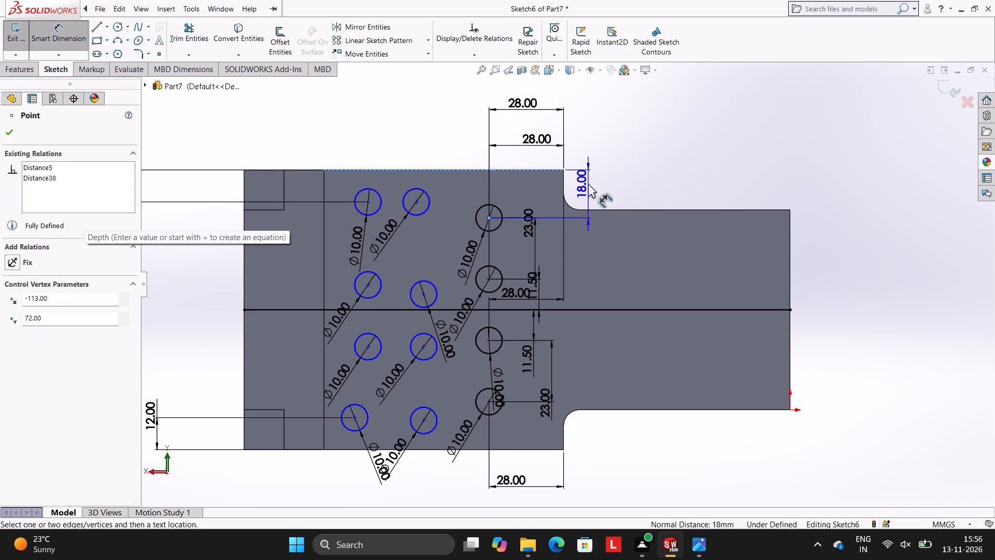
{"action": "key", "text": "Escape"}
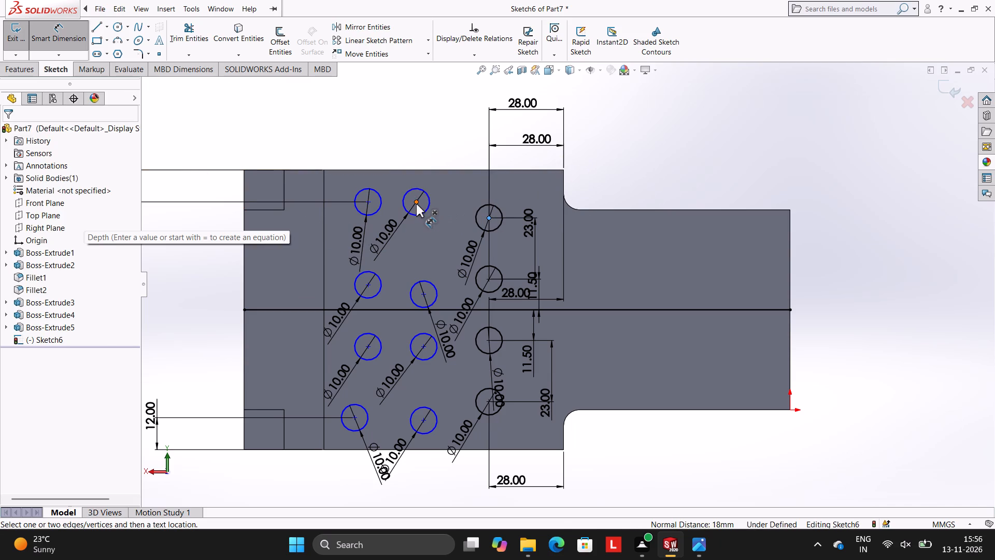
{"action": "left_click", "coordinate": [416, 204]}
{"action": "key", "text": "Escape"}
{"action": "key", "text": "Escape"}
{"action": "key", "text": "Escape"}
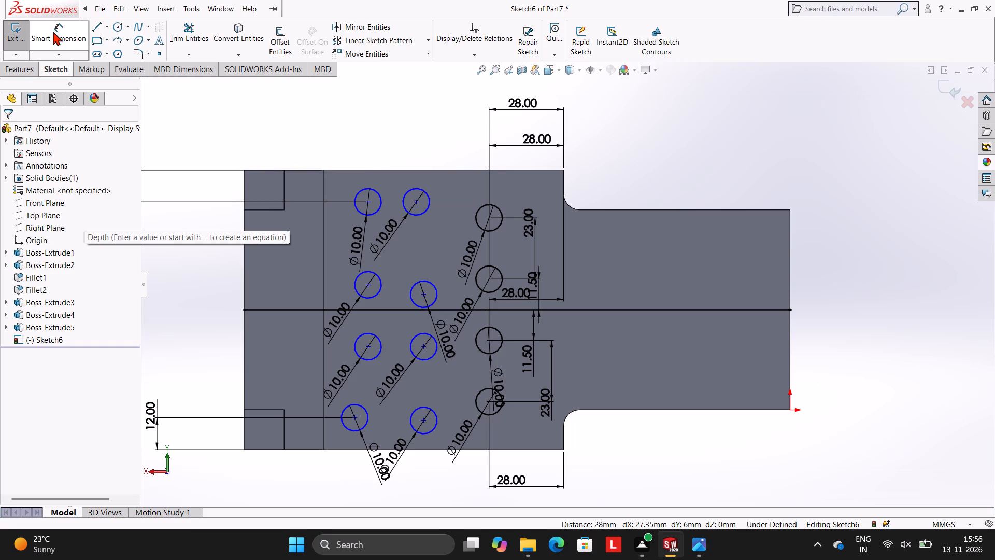
Dimension the middle column's top circle 18 mm vertically below the plate's top edge.
{"action": "left_click", "coordinate": [53, 31]}
{"action": "left_click", "coordinate": [415, 201]}
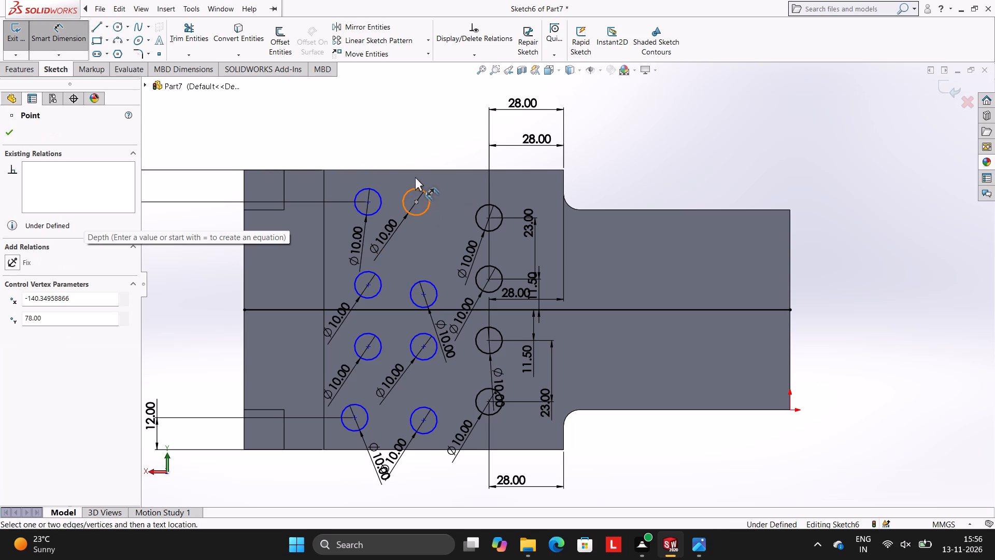
{"action": "left_click", "coordinate": [416, 170]}
{"action": "left_click", "coordinate": [422, 116]}
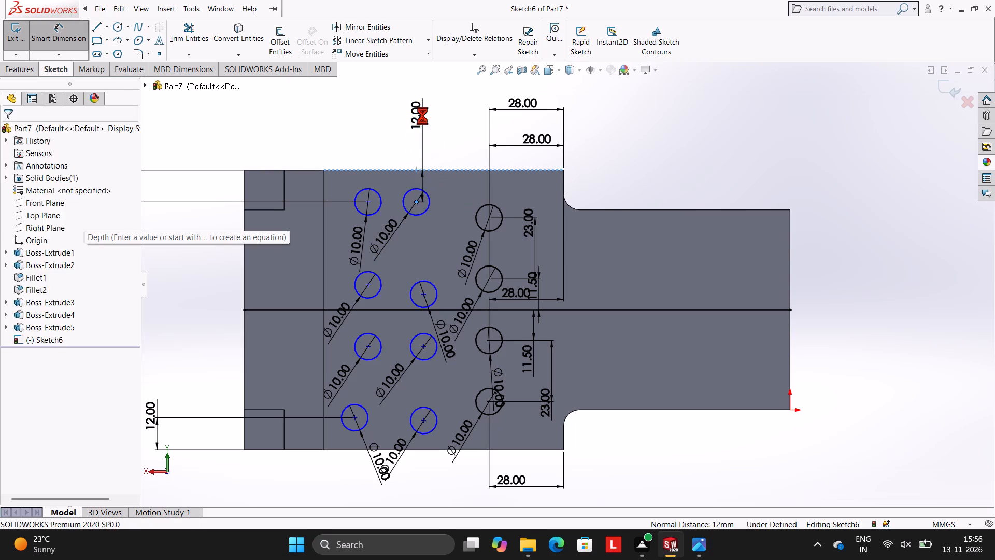
{"action": "type", "text": "18"}
{"action": "key", "text": "Return"}
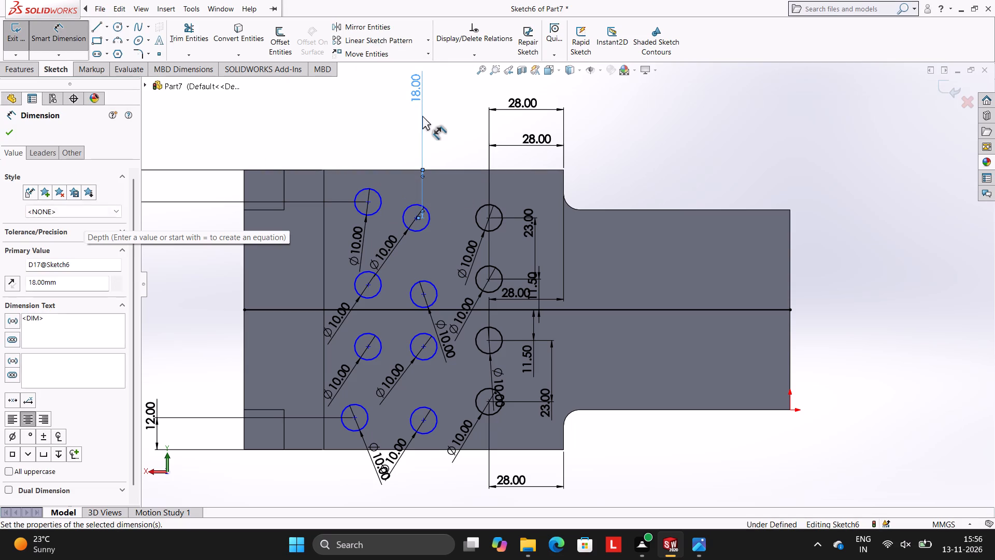
{"action": "key", "text": "Escape"}
{"action": "key", "text": "Escape"}
Dimension the middle column's top circle 23 mm horizontally from the top circle of the column nearest the narrow section.
{"action": "left_click", "coordinate": [74, 41]}
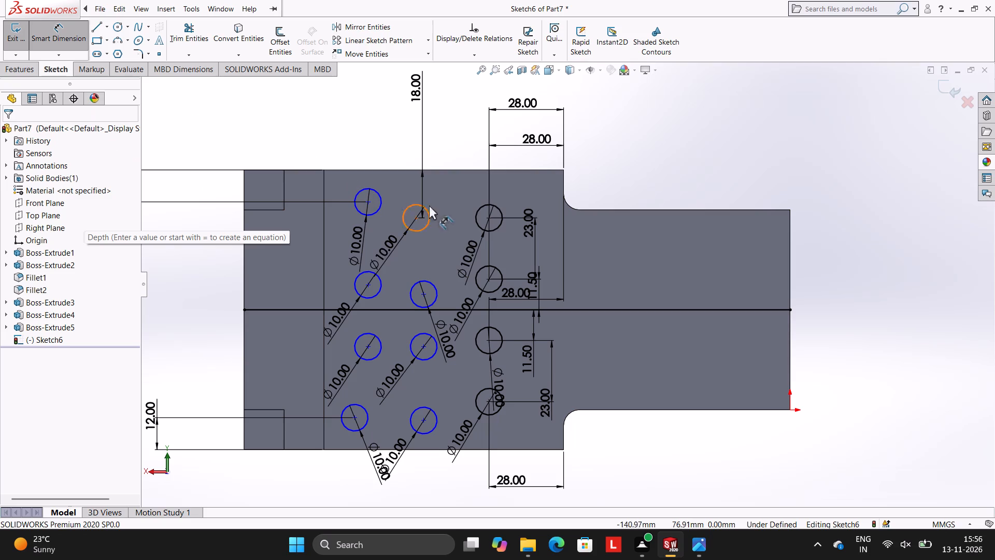
{"action": "left_click", "coordinate": [490, 218]}
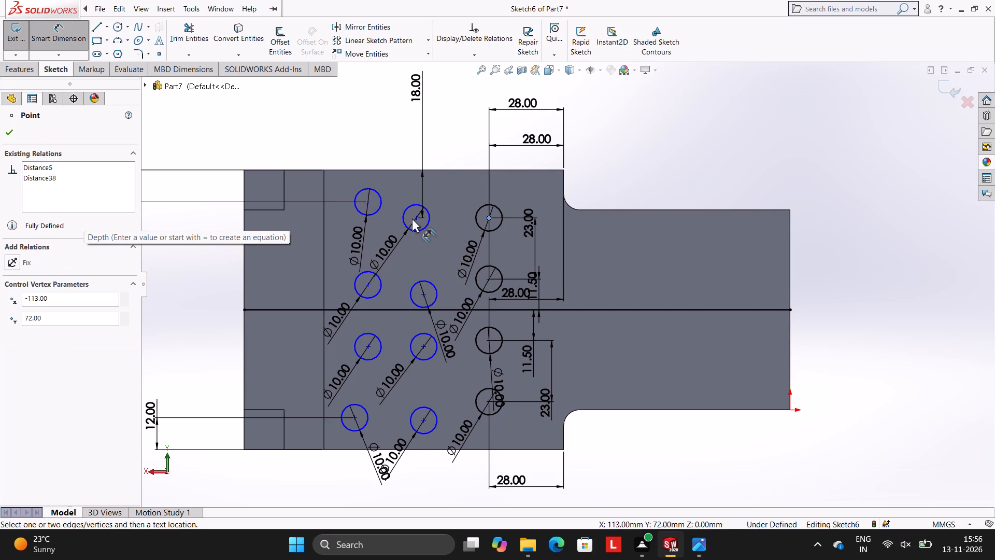
{"action": "left_click", "coordinate": [418, 218]}
{"action": "left_click", "coordinate": [448, 127]}
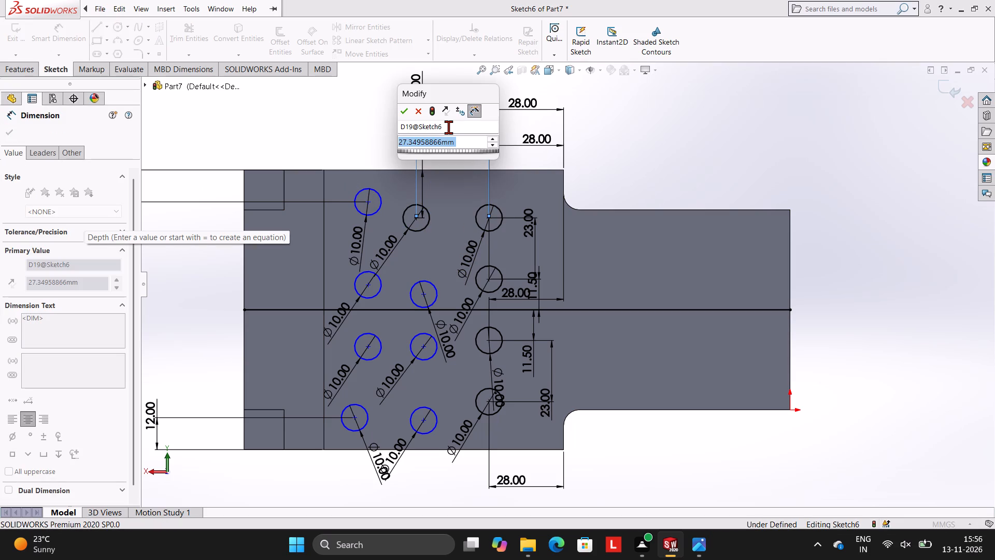
{"action": "type", "text": "23"}
{"action": "key", "text": "Return"}
{"action": "key", "text": "Escape"}
{"action": "key", "text": "Escape"}
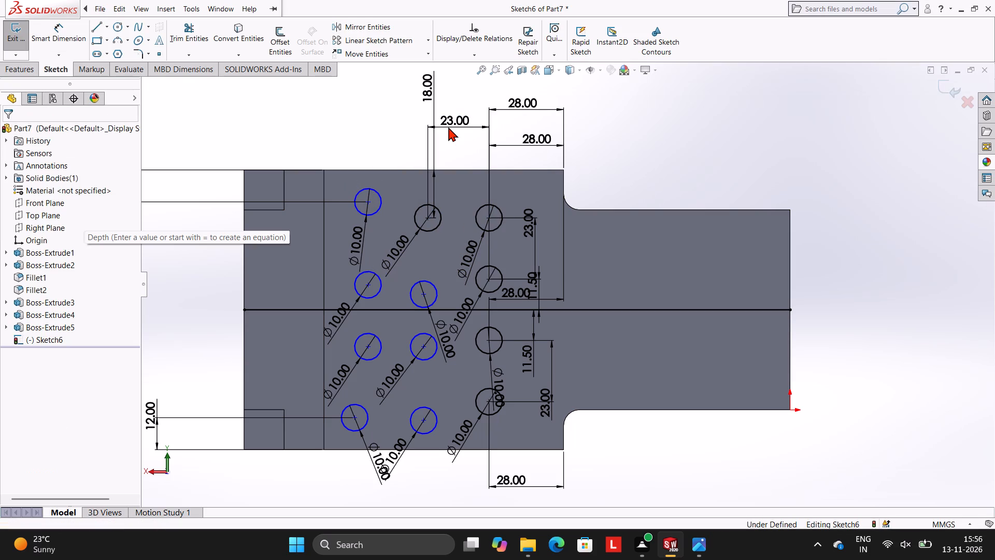
{"action": "key", "text": "Escape"}
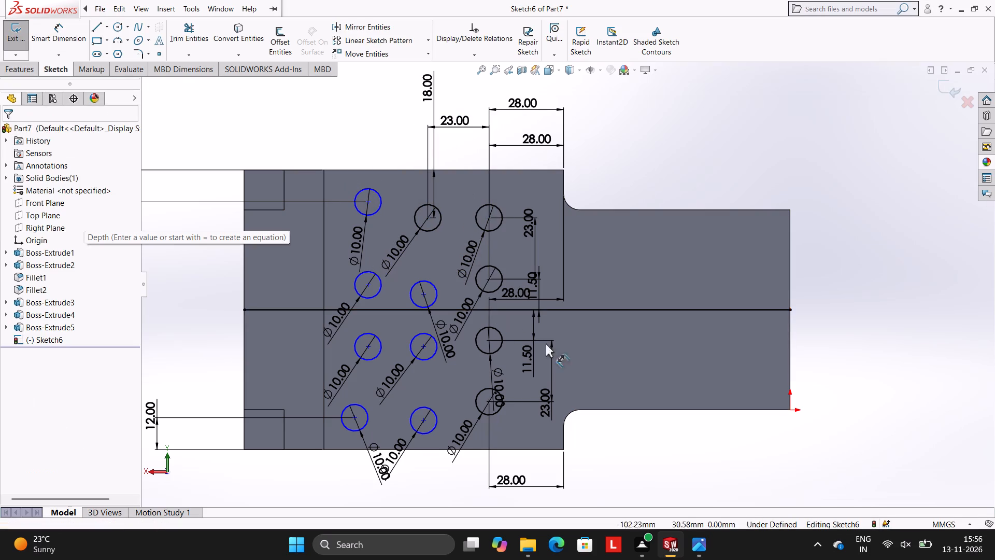
Dimension the middle column's second circle from the top 23 mm vertically below that column's top circle.
{"action": "scroll", "coordinate": [574, 362], "scroll_direction": "up", "scroll_amount": 2}
{"action": "scroll", "coordinate": [574, 362], "scroll_direction": "down", "scroll_amount": 2}
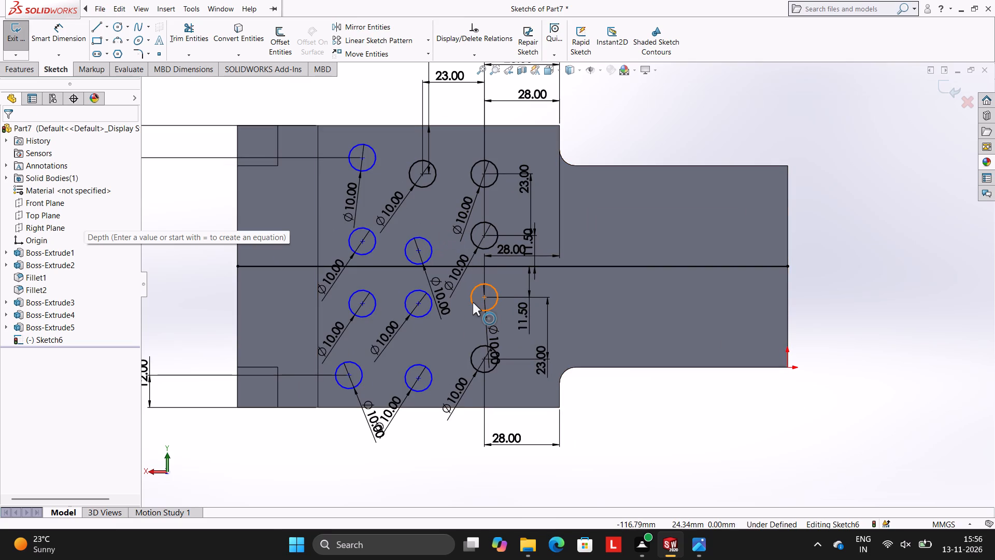
{"action": "left_click", "coordinate": [56, 38]}
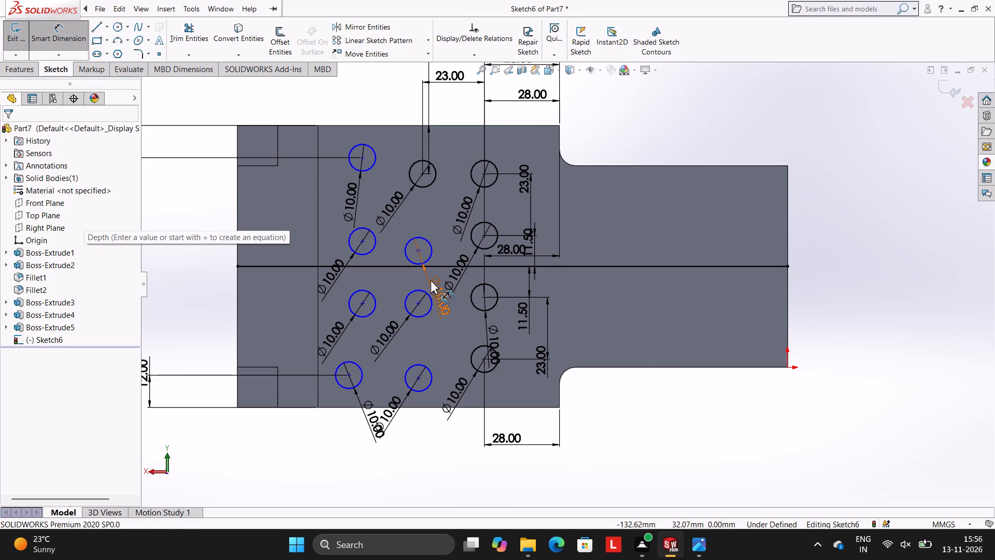
{"action": "left_click", "coordinate": [418, 251]}
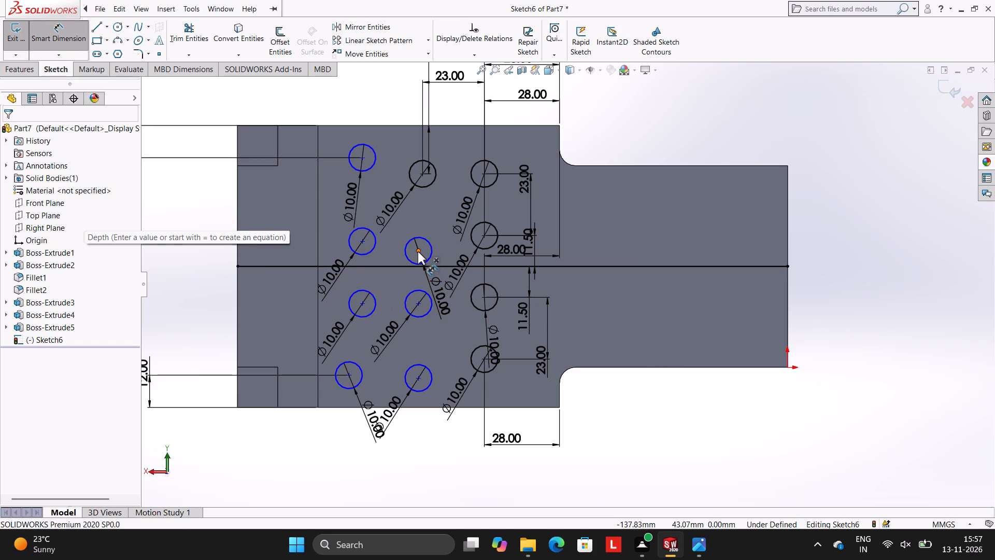
{"action": "left_click", "coordinate": [423, 173]}
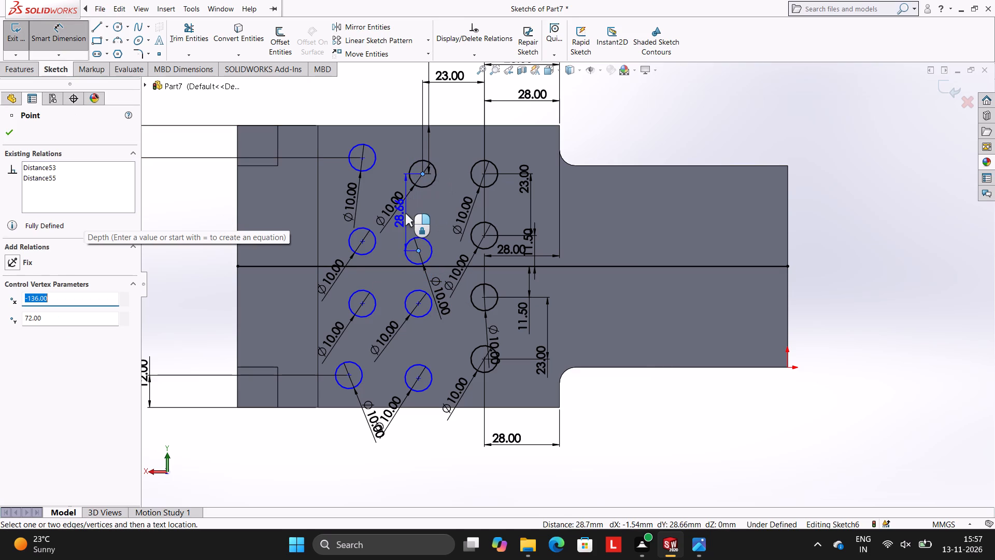
{"action": "left_click", "coordinate": [301, 197]}
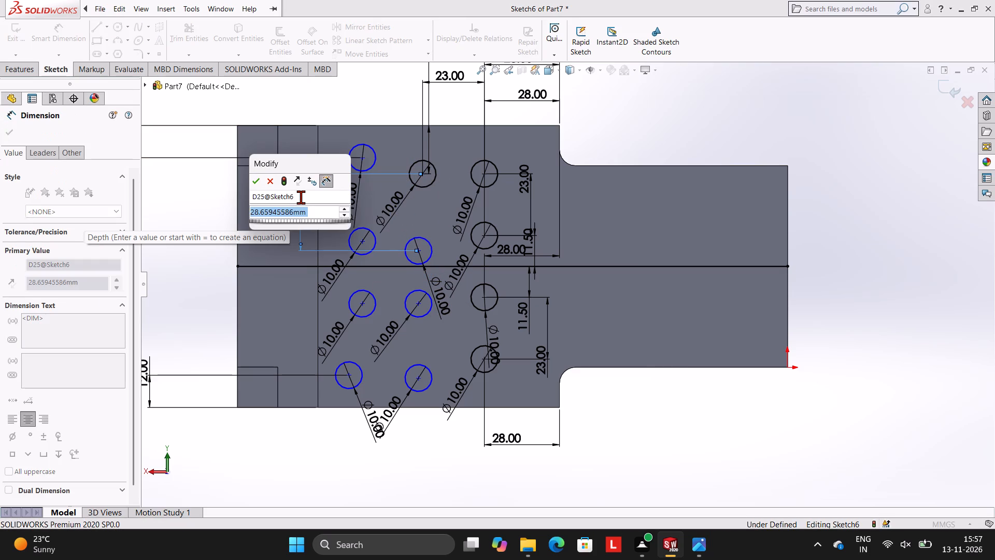
{"action": "type", "text": "23"}
{"action": "key", "text": "Return"}
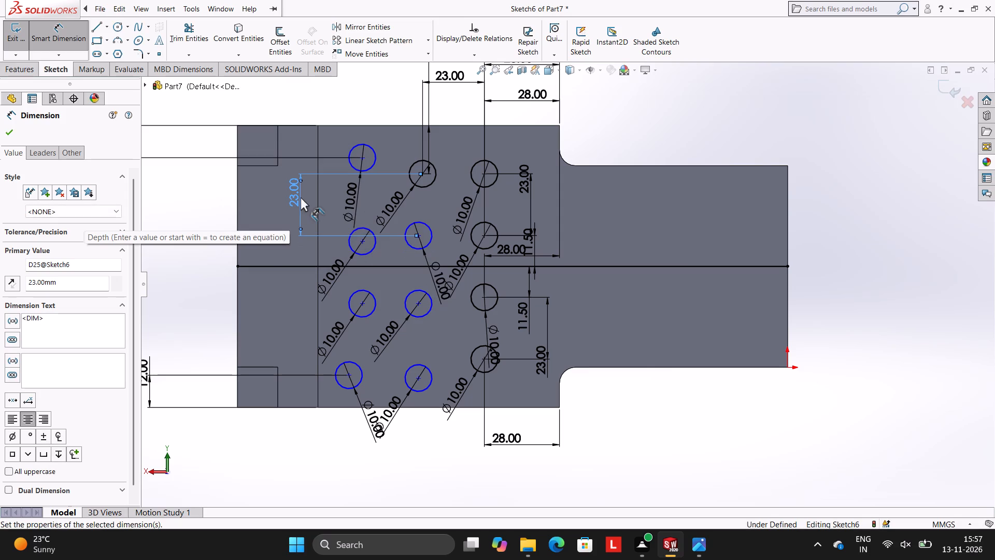
{"action": "key", "text": "Escape"}
{"action": "key", "text": "Escape"}
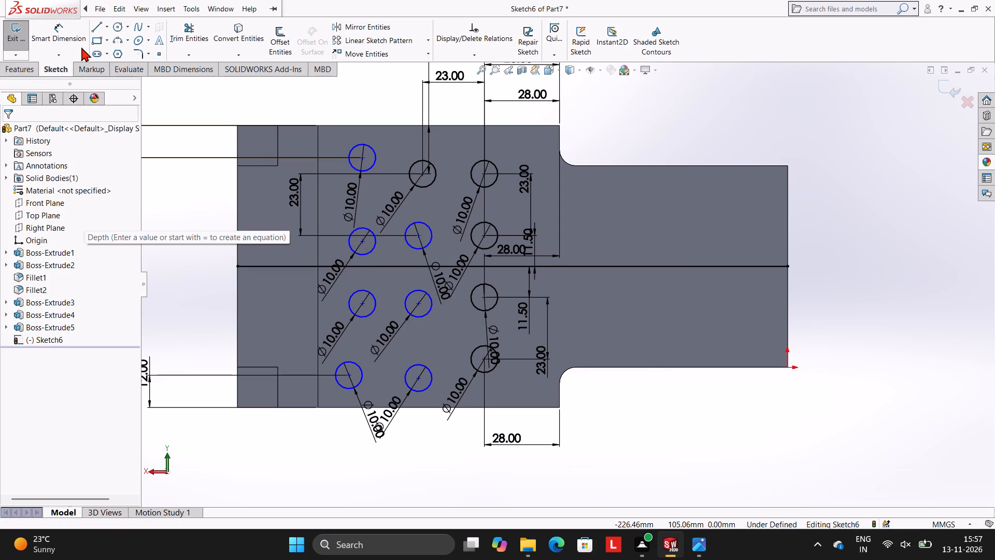
Dimension the middle column's second circle 23 mm horizontally from the second circle of the column nearest the narrow section.
{"action": "left_click", "coordinate": [70, 43]}
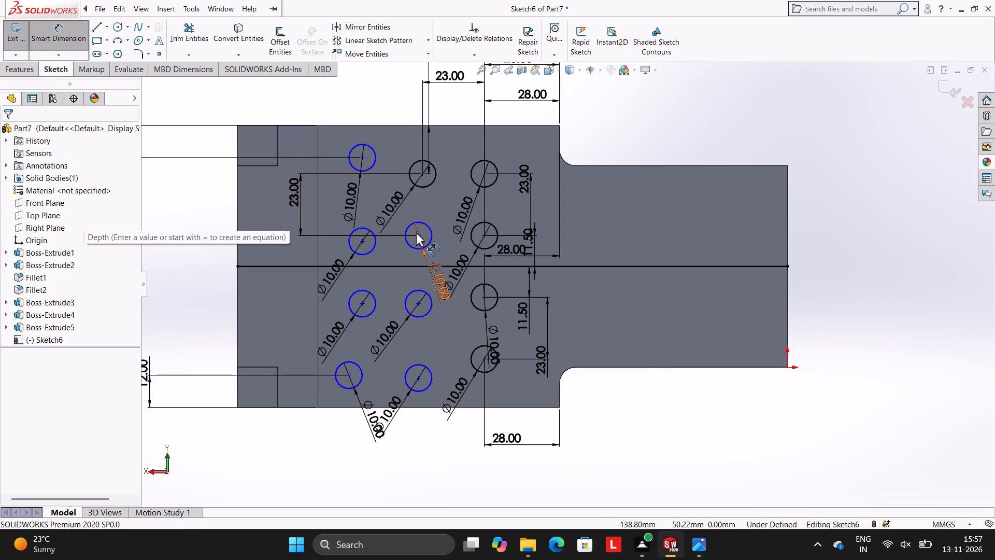
{"action": "left_click", "coordinate": [416, 235]}
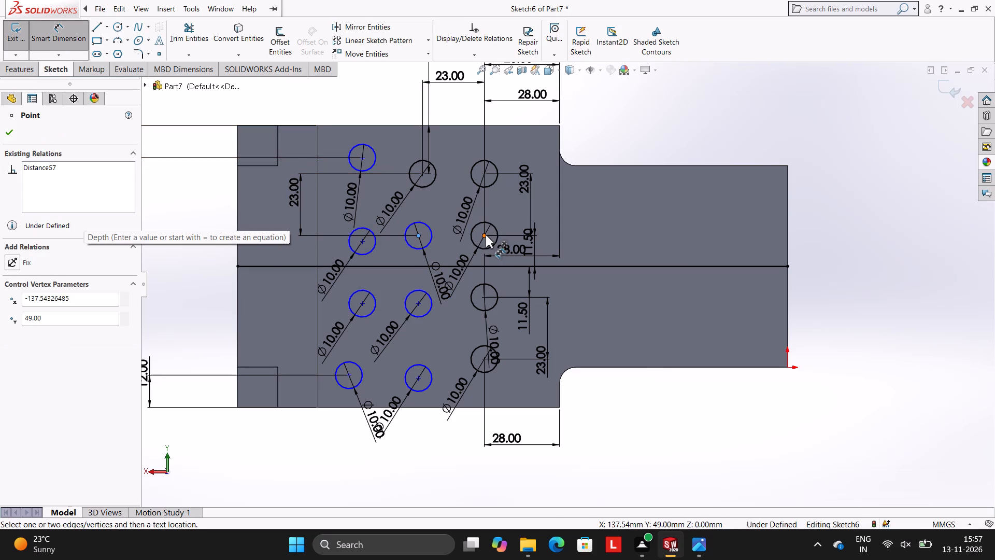
{"action": "left_click", "coordinate": [486, 235]}
{"action": "left_click", "coordinate": [453, 211]}
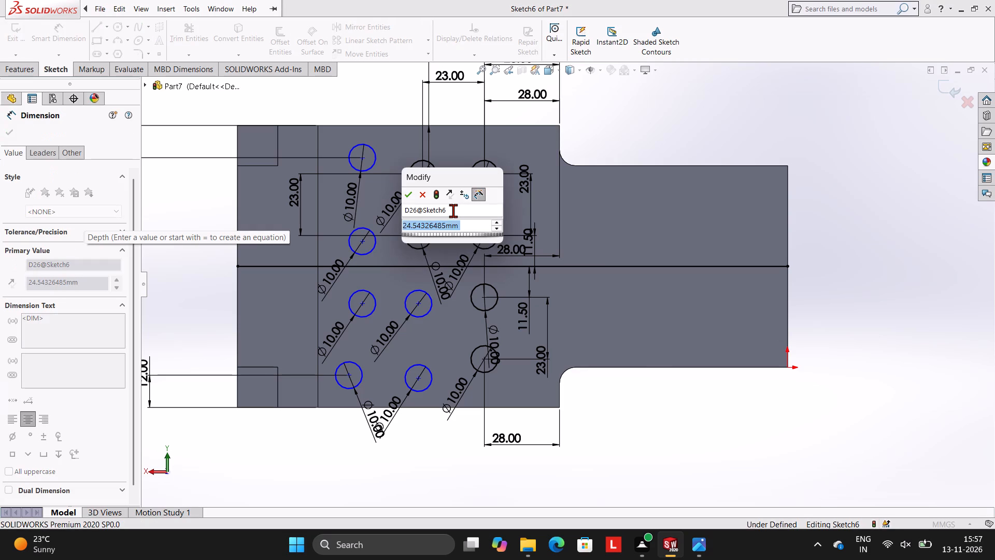
{"action": "type", "text": "23"}
{"action": "key", "text": "Return"}
{"action": "key", "text": "Escape"}
{"action": "key", "text": "Escape"}
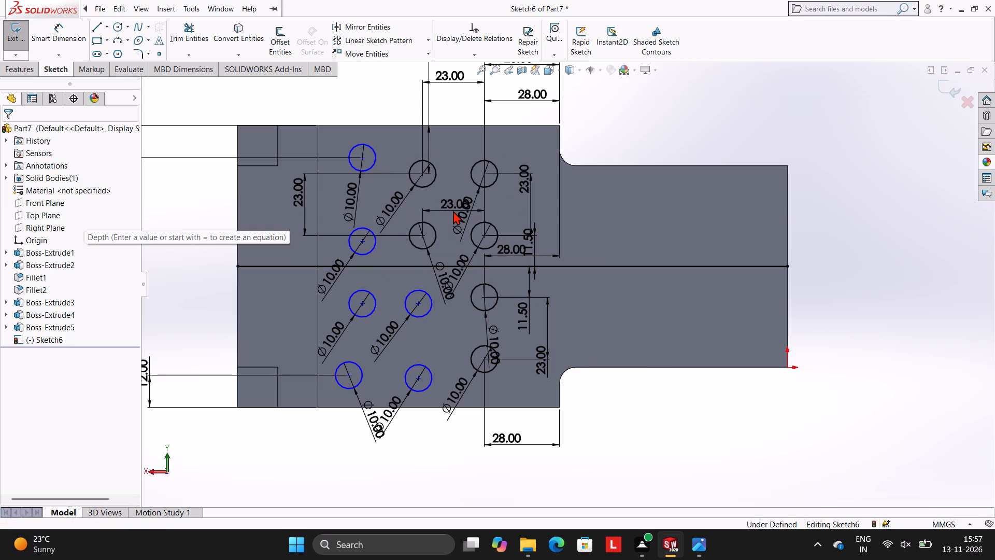
Dimension the middle column's third circle from the top 11.5 mm vertically below the horizontal centre line.
{"action": "scroll", "coordinate": [516, 304], "scroll_direction": "up", "scroll_amount": 2}
{"action": "scroll", "coordinate": [516, 304], "scroll_direction": "down", "scroll_amount": 2}
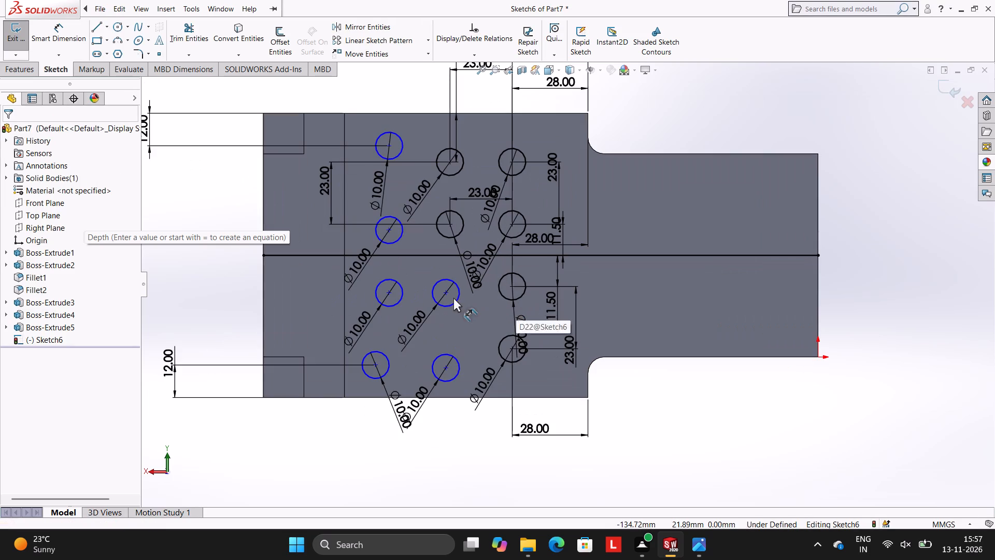
{"action": "left_click", "coordinate": [56, 37]}
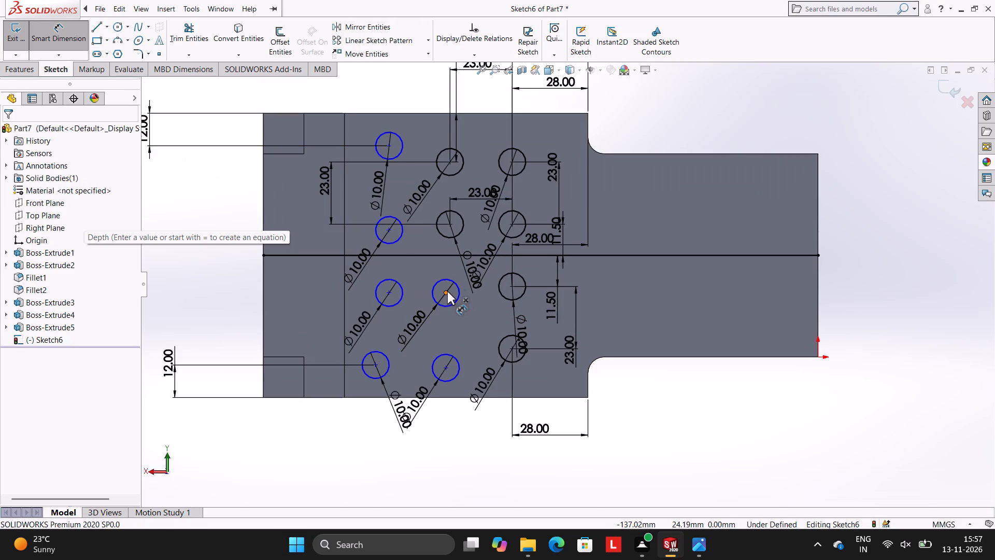
{"action": "left_click", "coordinate": [445, 292]}
{"action": "left_click", "coordinate": [445, 255]}
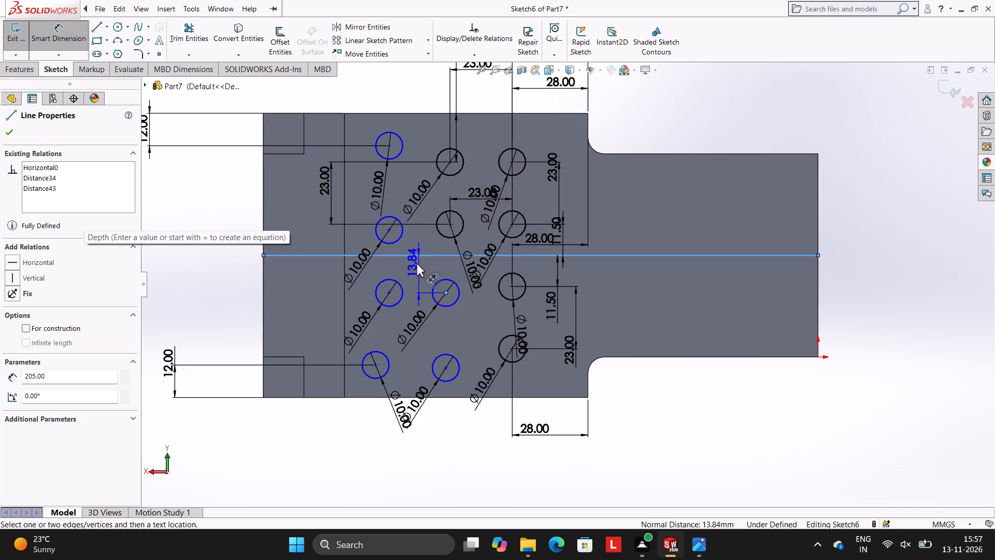
{"action": "left_click", "coordinate": [313, 261]}
{"action": "type", "text": "11.5"}
{"action": "key", "text": "Return"}
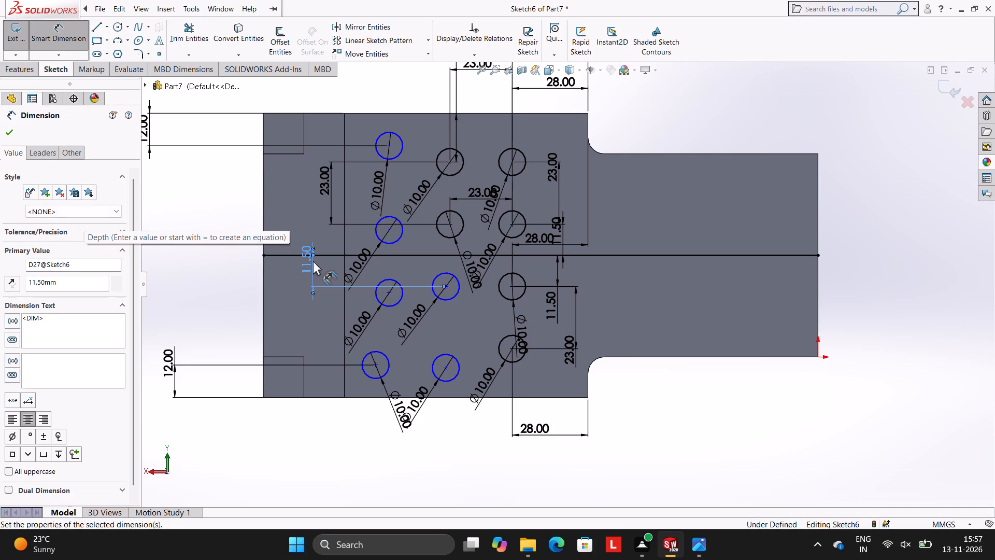
{"action": "key", "text": "Escape"}
{"action": "key", "text": "Escape"}
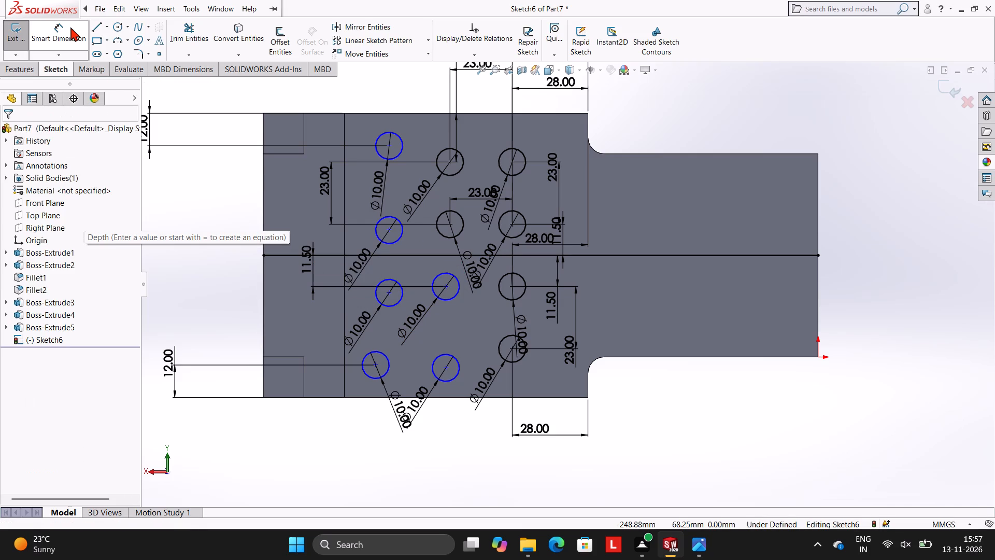
Dimension the middle column's third circle 23 mm horizontally from the third circle of the column nearest the narrow section.
{"action": "left_click", "coordinate": [70, 27]}
{"action": "left_click", "coordinate": [445, 286]}
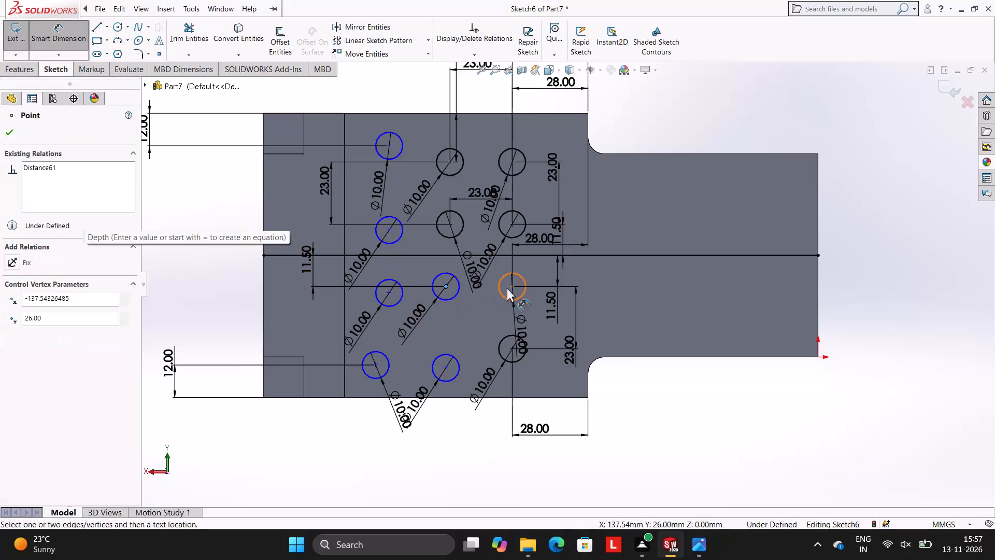
{"action": "left_click", "coordinate": [511, 288]}
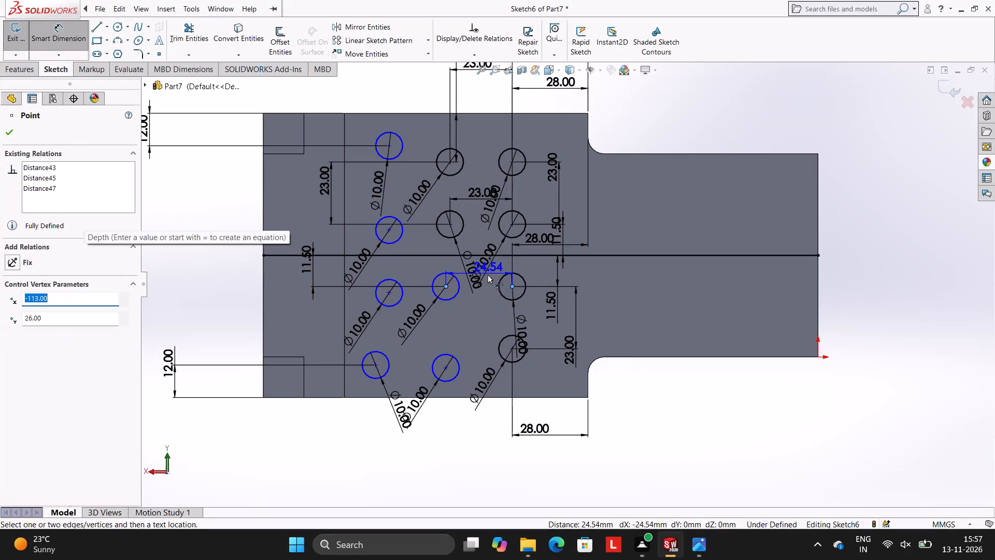
{"action": "left_click", "coordinate": [486, 244]}
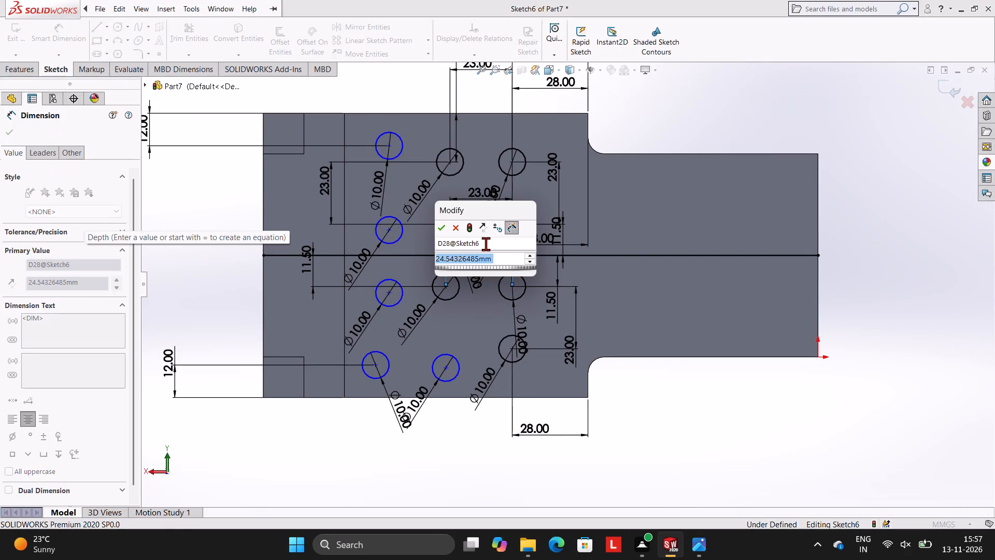
{"action": "type", "text": "23"}
{"action": "key", "text": "Return"}
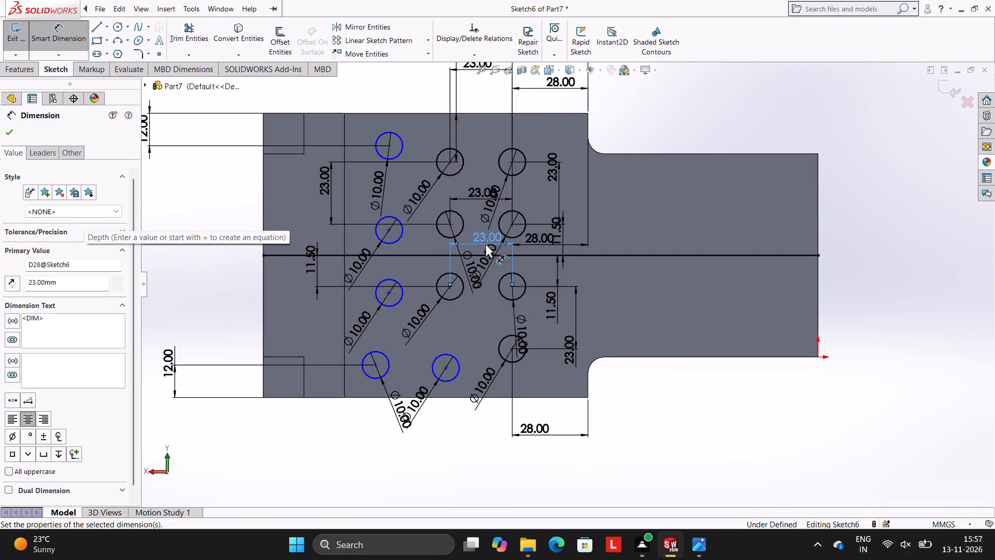
{"action": "key", "text": "Escape"}
{"action": "key", "text": "Escape"}
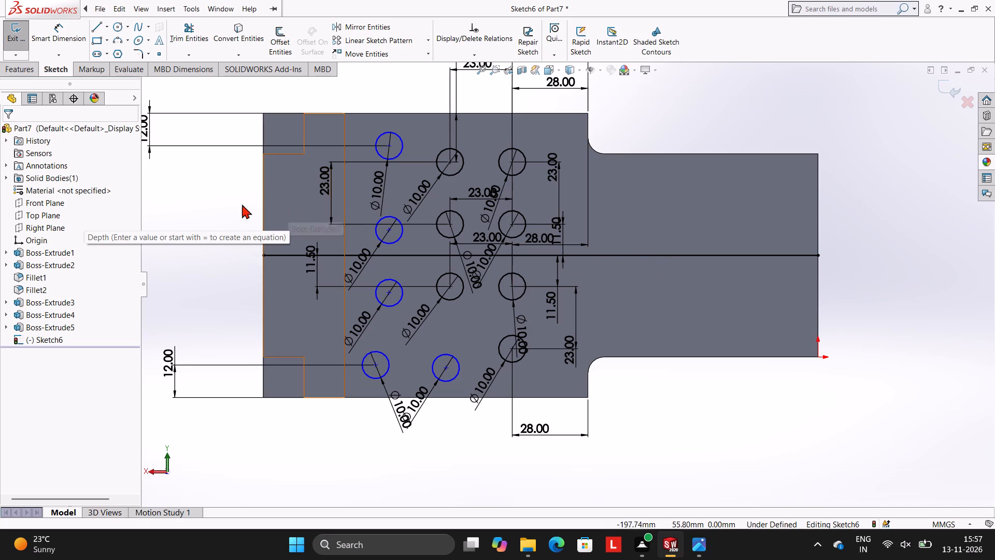
Dimension the middle column's bottom circle 23 mm vertically below that column's third circle.
{"action": "left_click", "coordinate": [79, 33]}
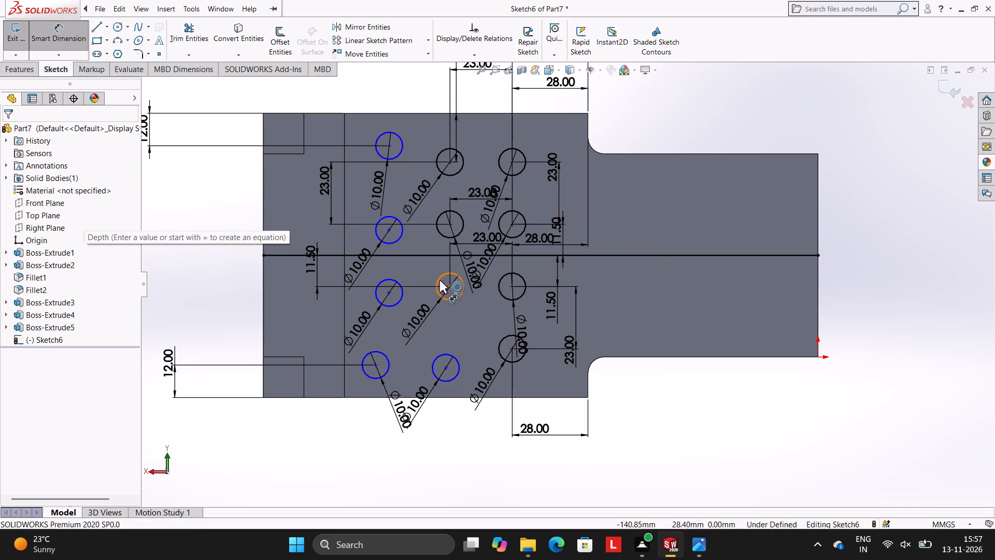
{"action": "left_click", "coordinate": [448, 287]}
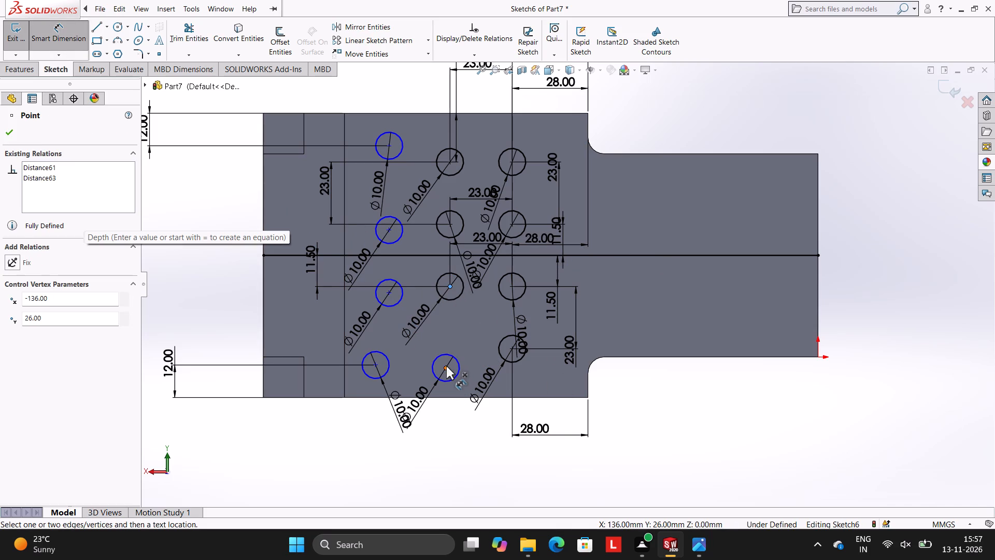
{"action": "left_click", "coordinate": [445, 367]}
{"action": "left_click", "coordinate": [417, 332]}
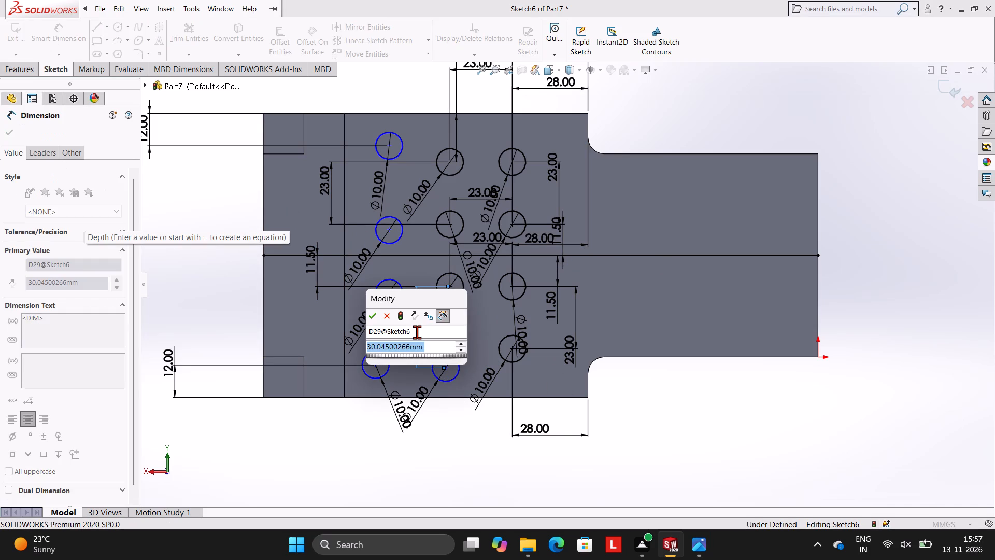
{"action": "type", "text": "23"}
{"action": "key", "text": "Return"}
{"action": "key", "text": "Escape"}
{"action": "key", "text": "Escape"}
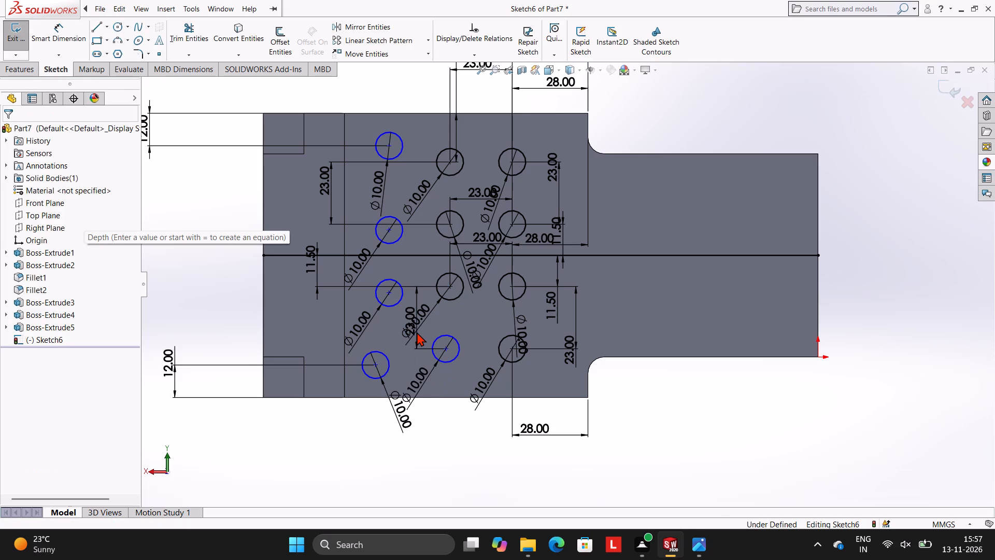
Dimension the middle column's bottom circle 23 mm horizontally from the bottom circle of the column nearest the narrow section.
{"action": "left_click", "coordinate": [86, 26]}
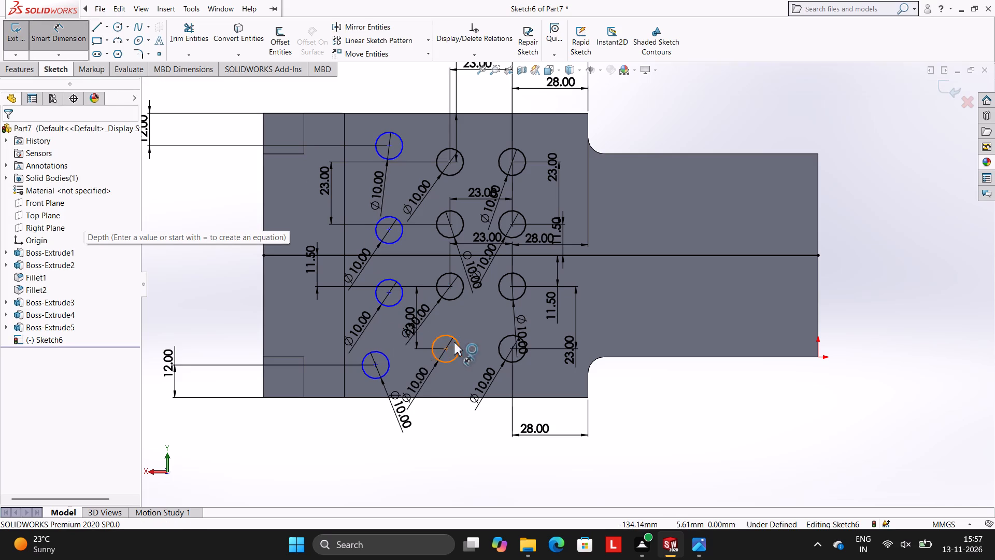
{"action": "left_click", "coordinate": [446, 347]}
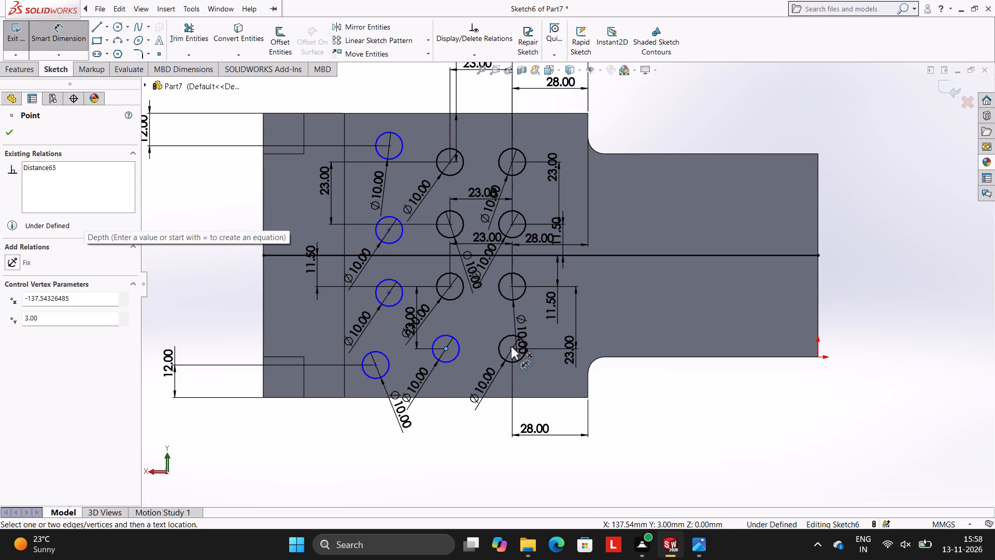
{"action": "left_click", "coordinate": [511, 347]}
{"action": "left_click", "coordinate": [485, 321]}
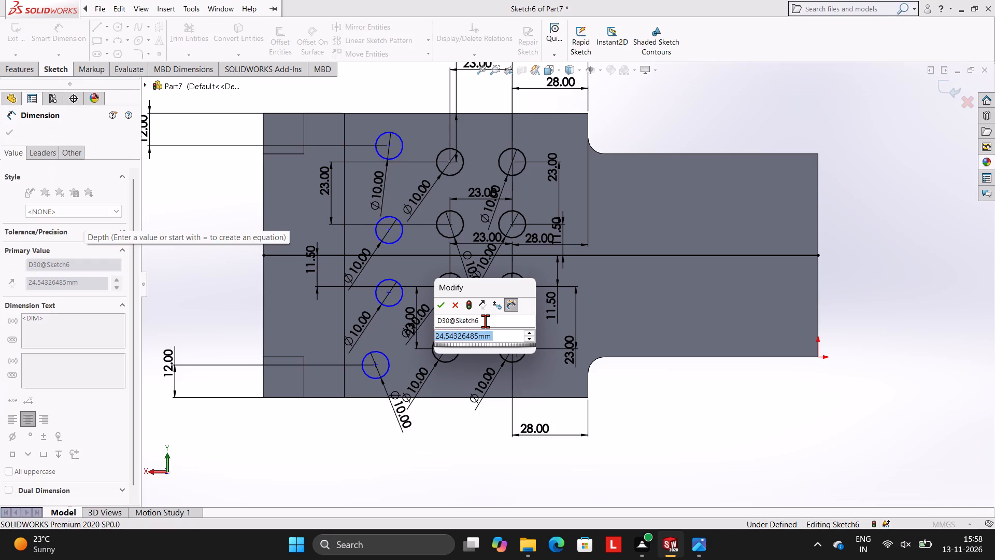
{"action": "type", "text": "23"}
{"action": "key", "text": "Return"}
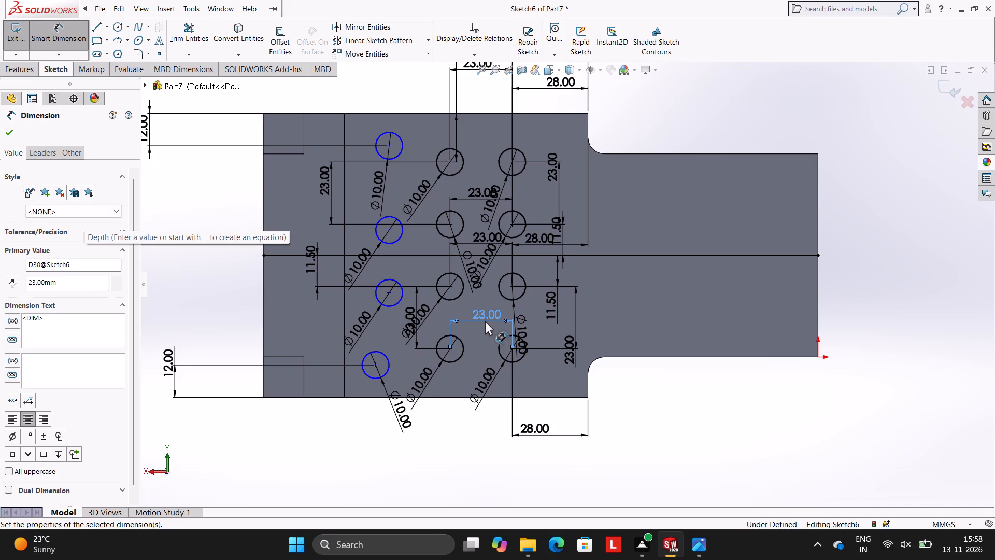
{"action": "key", "text": "Escape"}
{"action": "key", "text": "Escape"}
{"action": "key", "text": "Escape"}
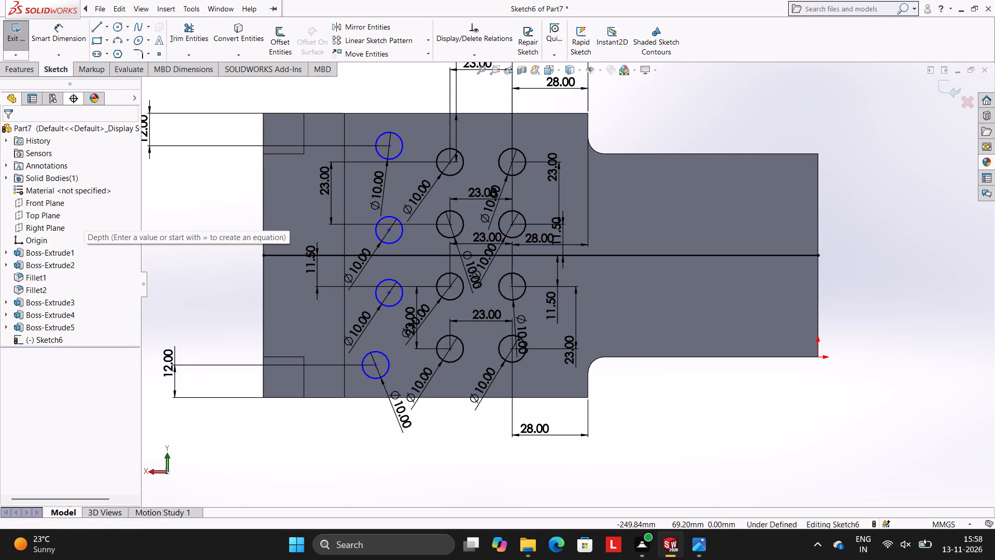
Dimension the top circle of the column nearest the end ledge 23 mm horizontally from the middle column's top circle.
{"action": "left_click", "coordinate": [62, 43]}
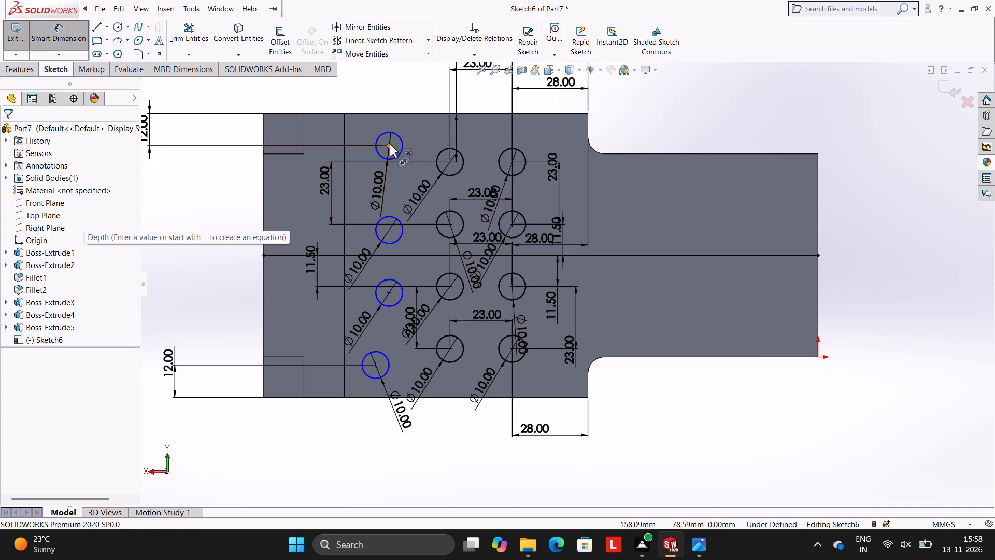
{"action": "left_click", "coordinate": [390, 144]}
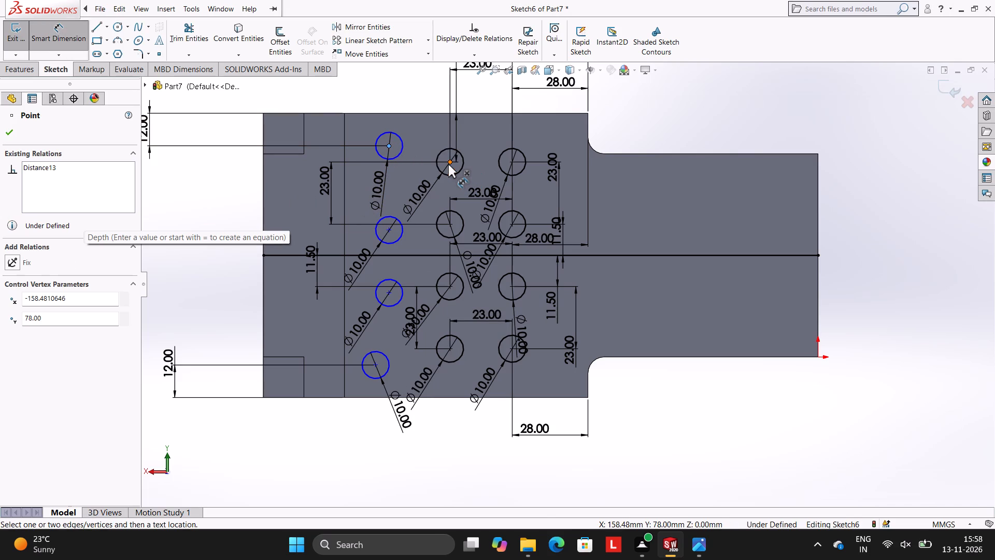
{"action": "left_click", "coordinate": [448, 164]}
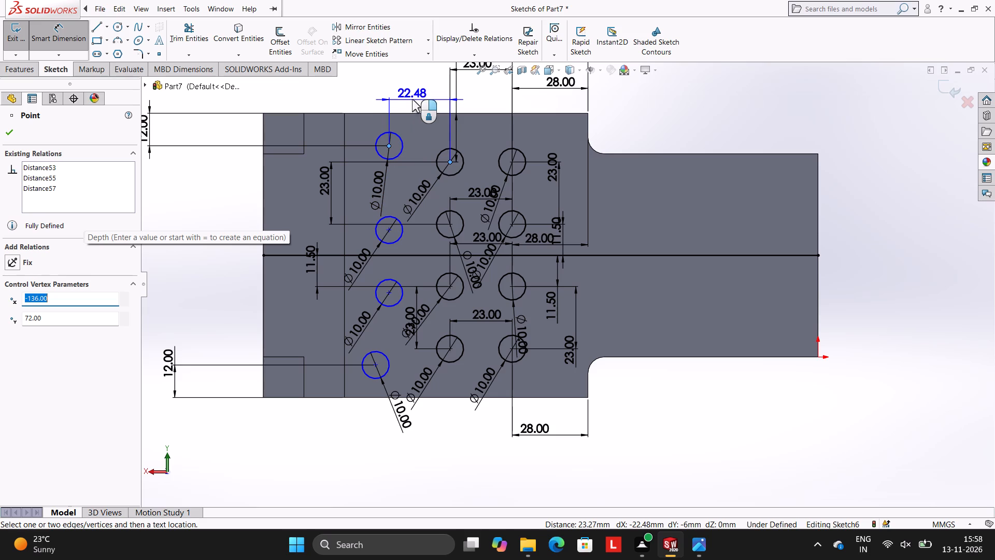
{"action": "left_click", "coordinate": [412, 99]}
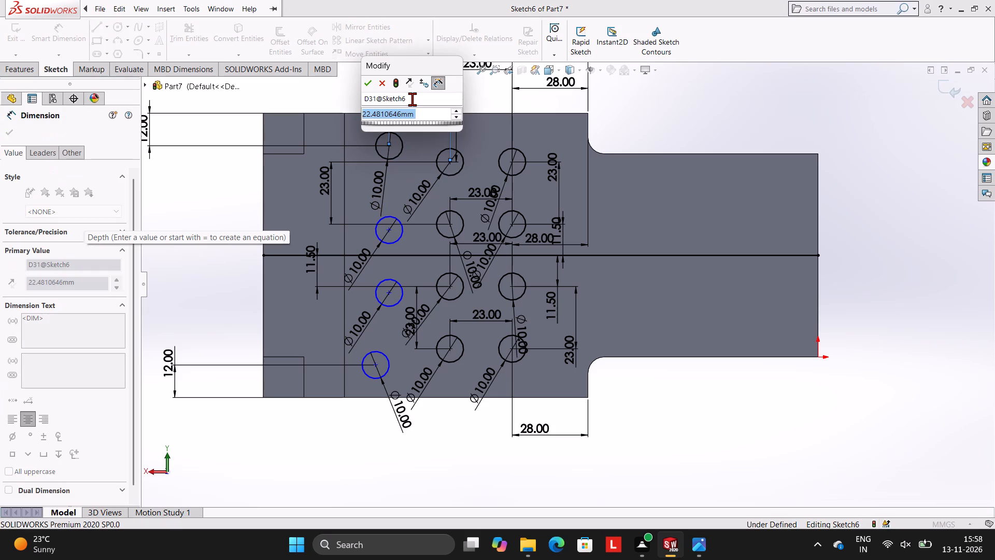
{"action": "type", "text": "23"}
{"action": "key", "text": "Return"}
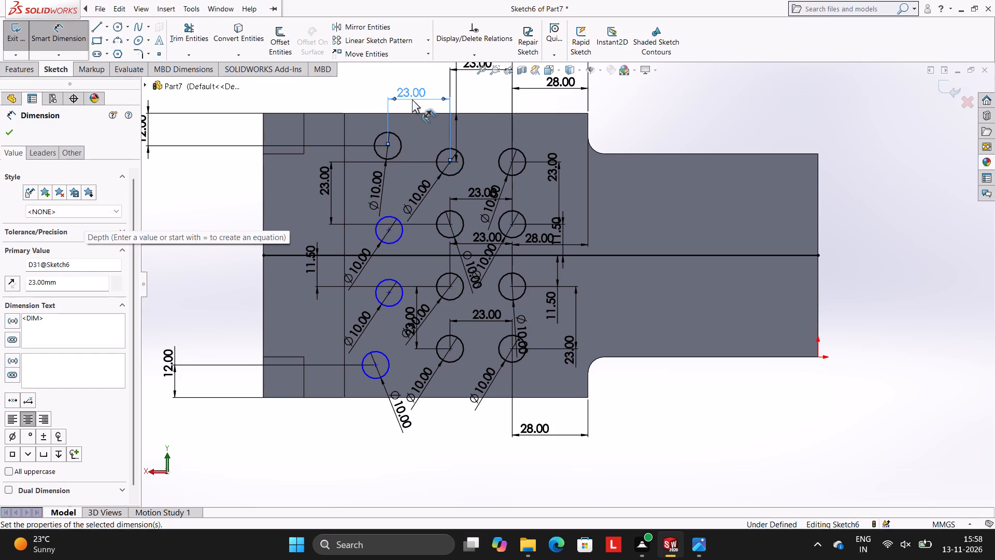
{"action": "key", "text": "Escape"}
{"action": "key", "text": "Escape"}
{"action": "key", "text": "Escape"}
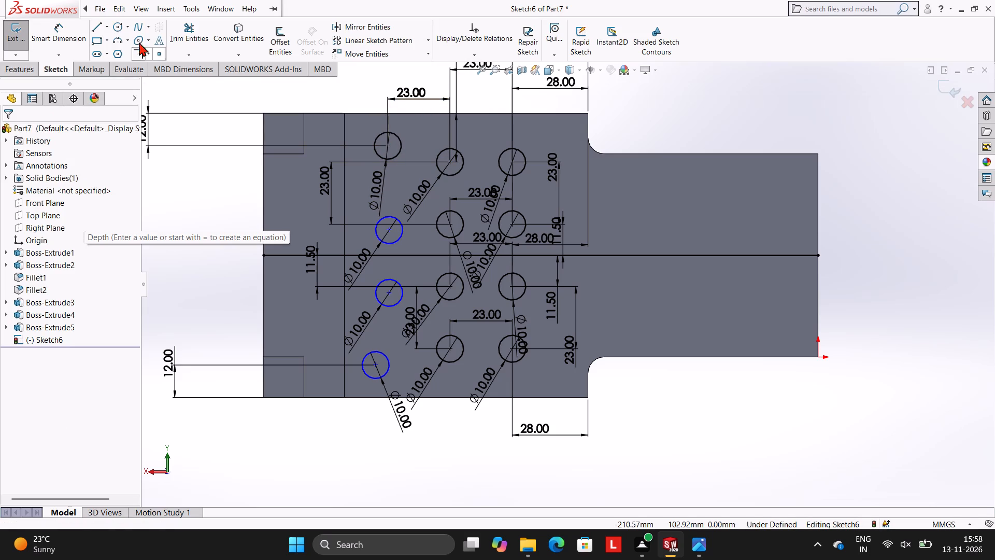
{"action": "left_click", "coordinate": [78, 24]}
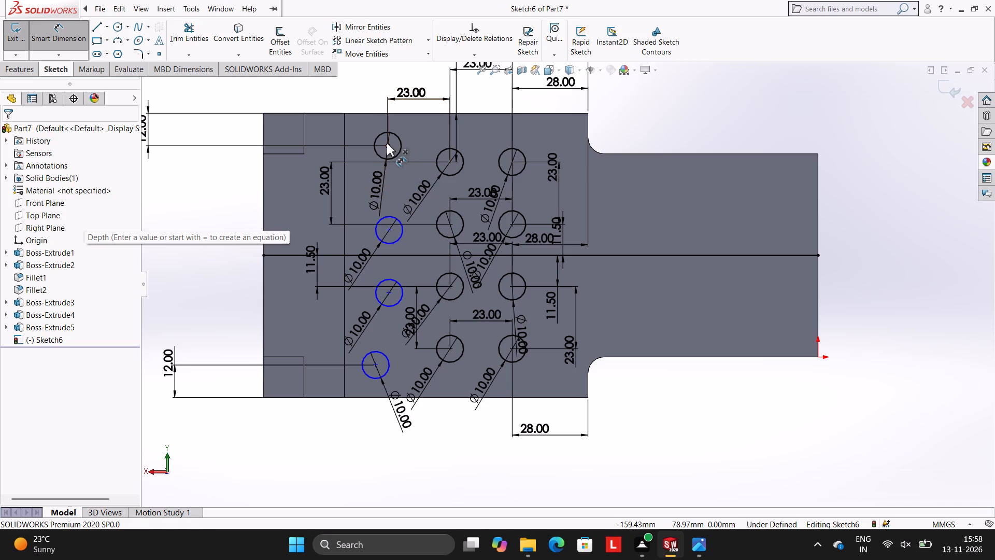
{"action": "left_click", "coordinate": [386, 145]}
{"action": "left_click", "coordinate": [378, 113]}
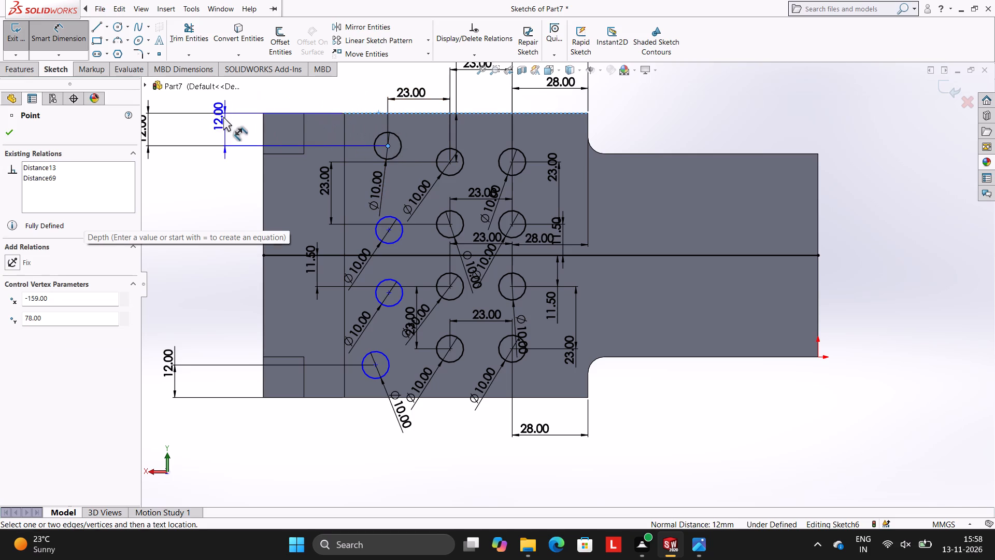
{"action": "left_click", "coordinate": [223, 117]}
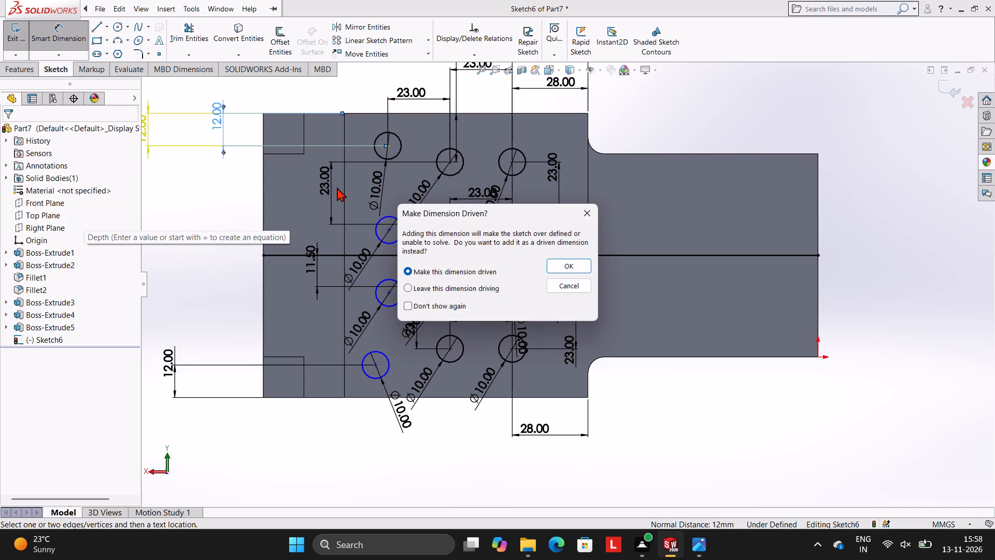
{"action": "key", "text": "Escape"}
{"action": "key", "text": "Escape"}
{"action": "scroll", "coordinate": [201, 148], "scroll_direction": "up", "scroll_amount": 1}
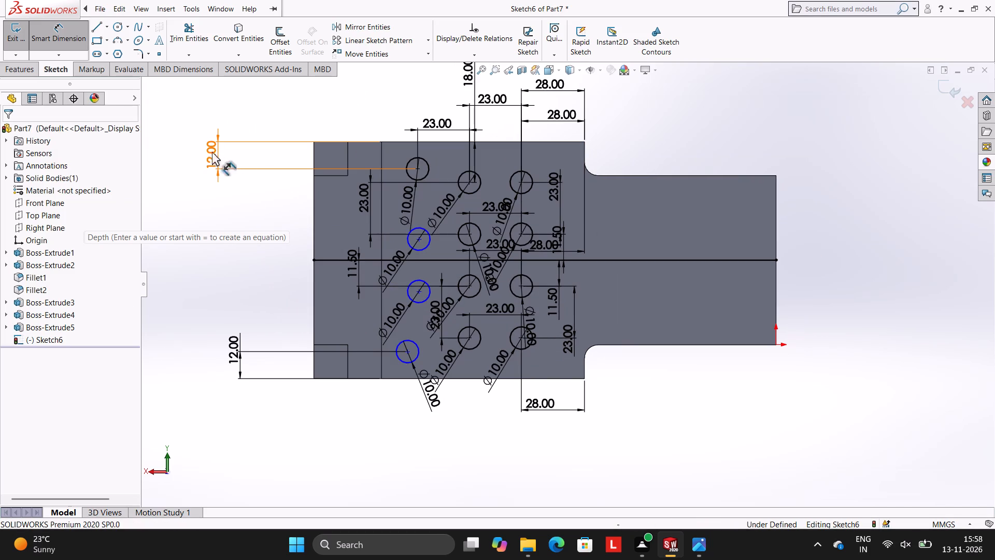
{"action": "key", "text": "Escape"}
Delete the 12 mm vertical dimension between the plate's upper edge and the ledge-side column's top circle.
{"action": "right_click", "coordinate": [208, 149]}
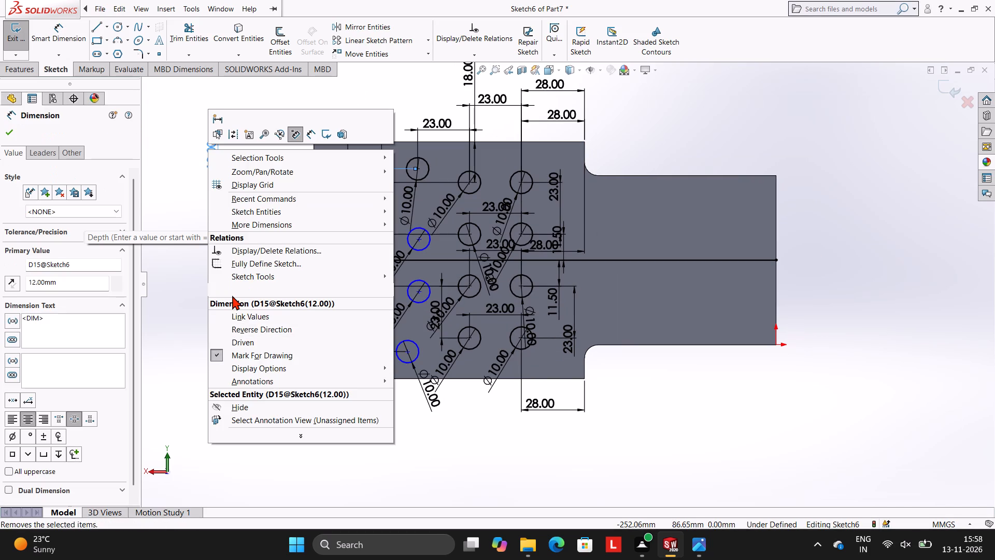
{"action": "left_click", "coordinate": [233, 291]}
Dimension the ledge-side column's top circle 18 mm vertically below the plate's upper edge.
{"action": "scroll", "coordinate": [461, 239], "scroll_direction": "up", "scroll_amount": 3}
{"action": "scroll", "coordinate": [463, 225], "scroll_direction": "down", "scroll_amount": 3}
{"action": "scroll", "coordinate": [736, 269], "scroll_direction": "down", "scroll_amount": 1}
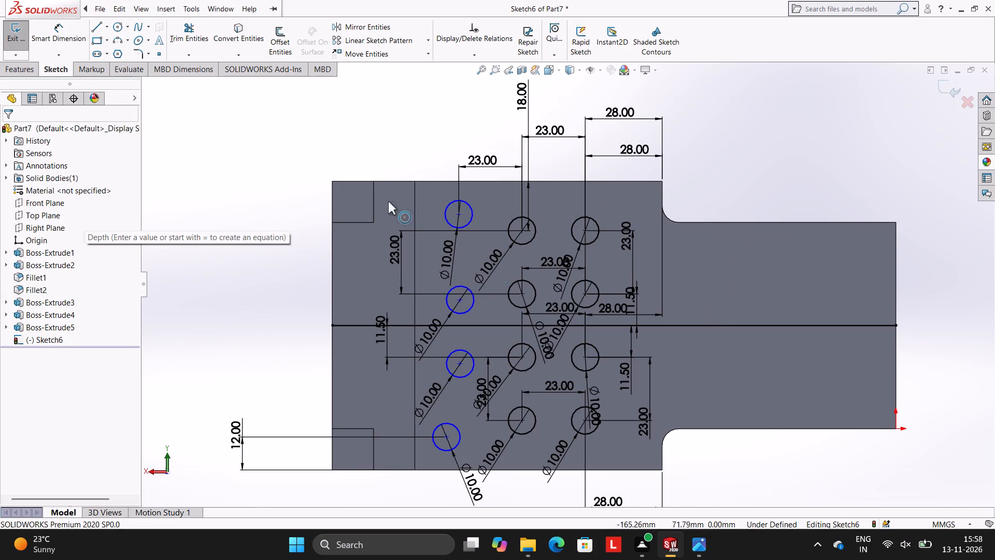
{"action": "left_click", "coordinate": [83, 40]}
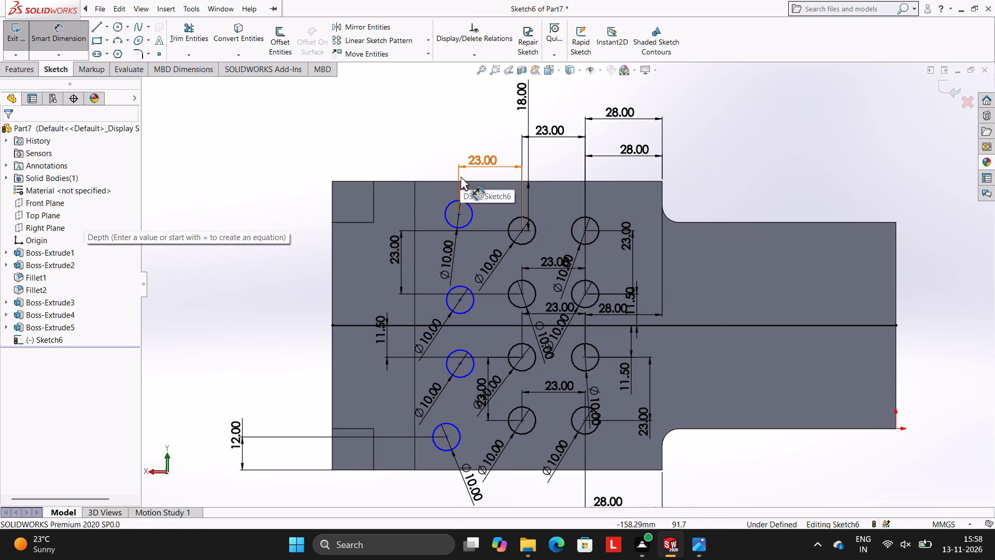
{"action": "left_click", "coordinate": [465, 181]}
{"action": "left_click", "coordinate": [457, 214]}
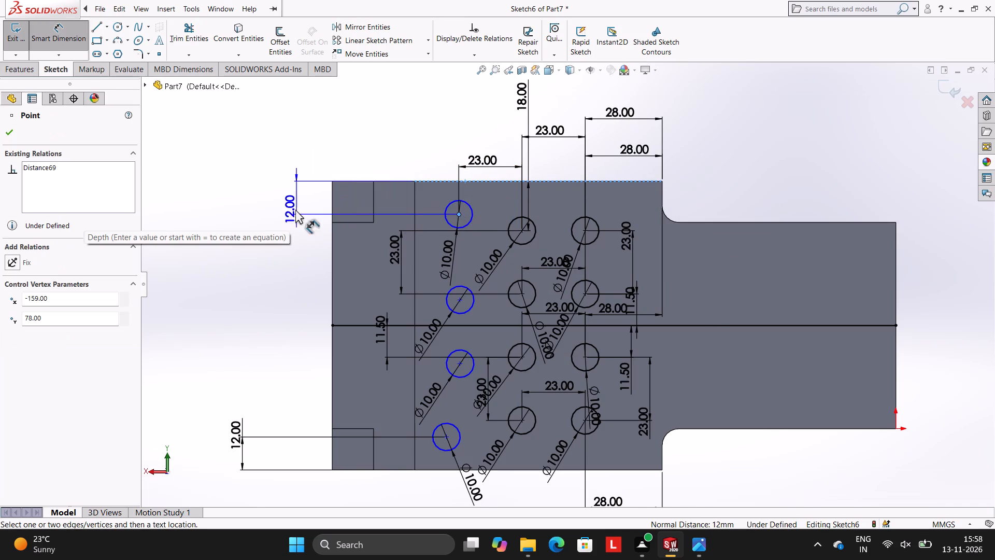
{"action": "left_click", "coordinate": [289, 209]}
{"action": "type", "text": "18"}
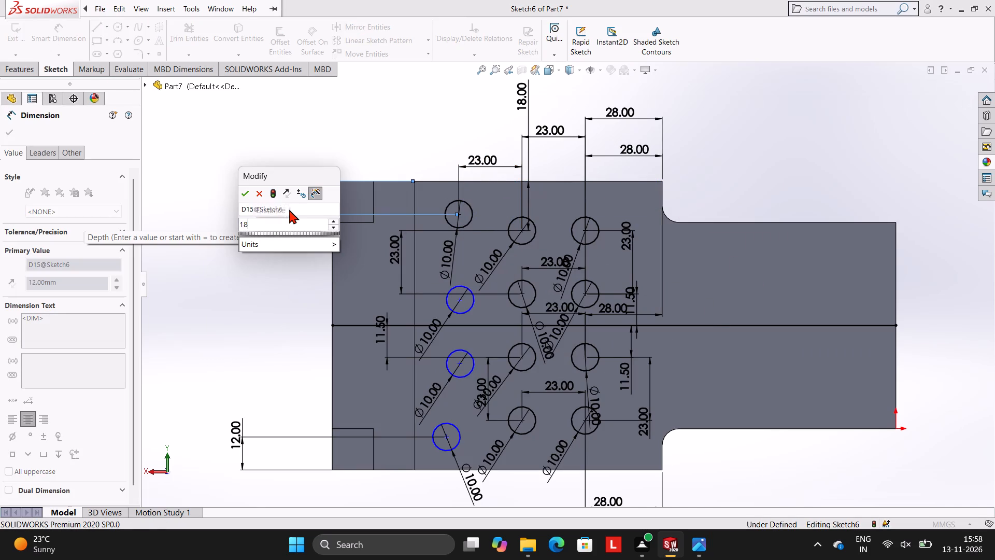
{"action": "key", "text": "Return"}
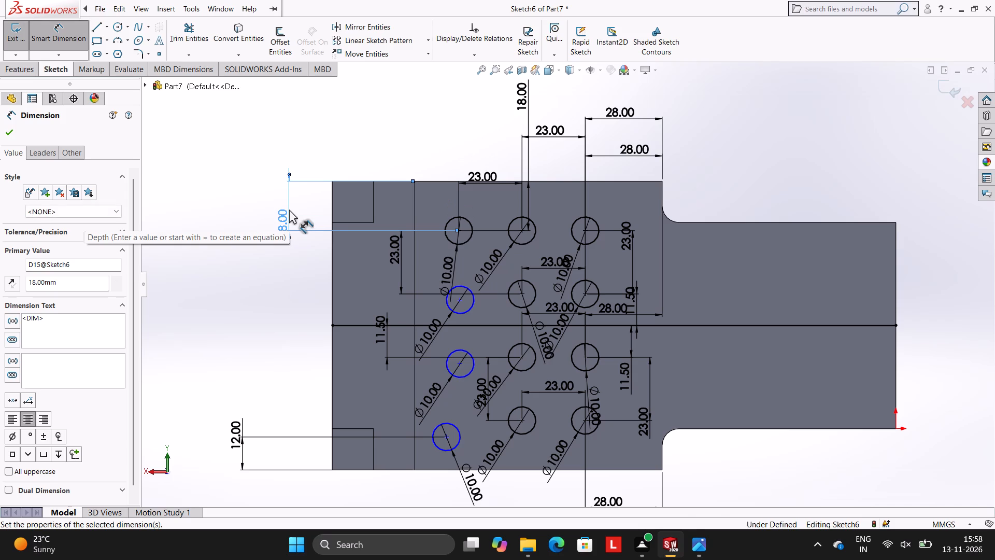
{"action": "scroll", "coordinate": [616, 357], "scroll_direction": "up", "scroll_amount": 2}
{"action": "scroll", "coordinate": [609, 352], "scroll_direction": "down", "scroll_amount": 3}
{"action": "key", "text": "Escape"}
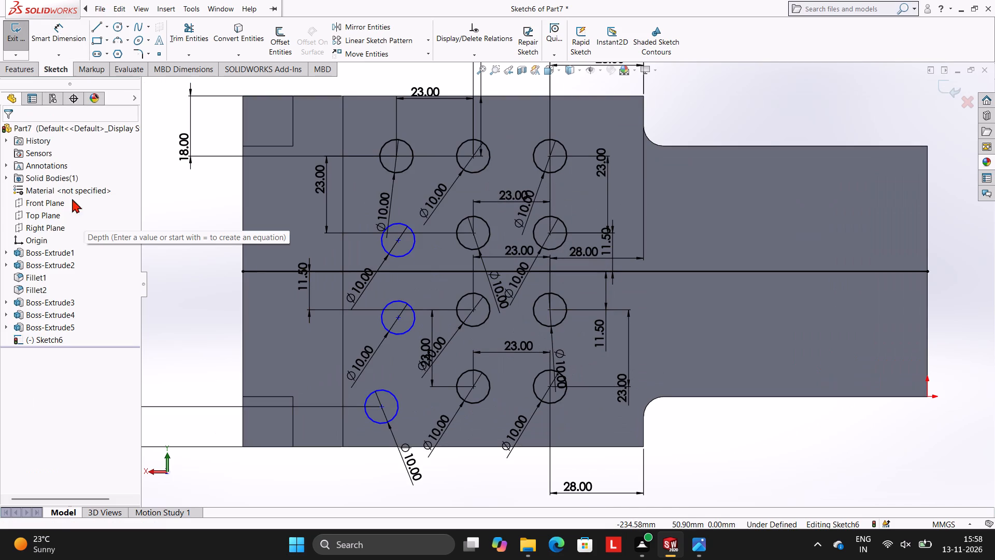
Dimension the ledge-side column's second circle from the top 23 mm vertically below that column's top circle.
{"action": "left_click", "coordinate": [78, 40]}
{"action": "scroll", "coordinate": [413, 254], "scroll_direction": "down", "scroll_amount": 1}
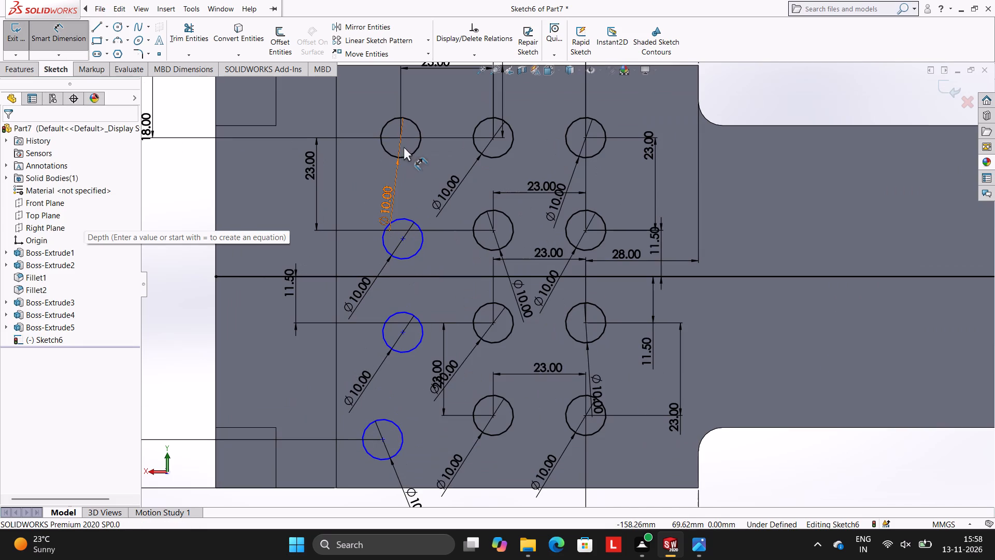
{"action": "left_click", "coordinate": [400, 138]}
{"action": "left_click", "coordinate": [402, 241]}
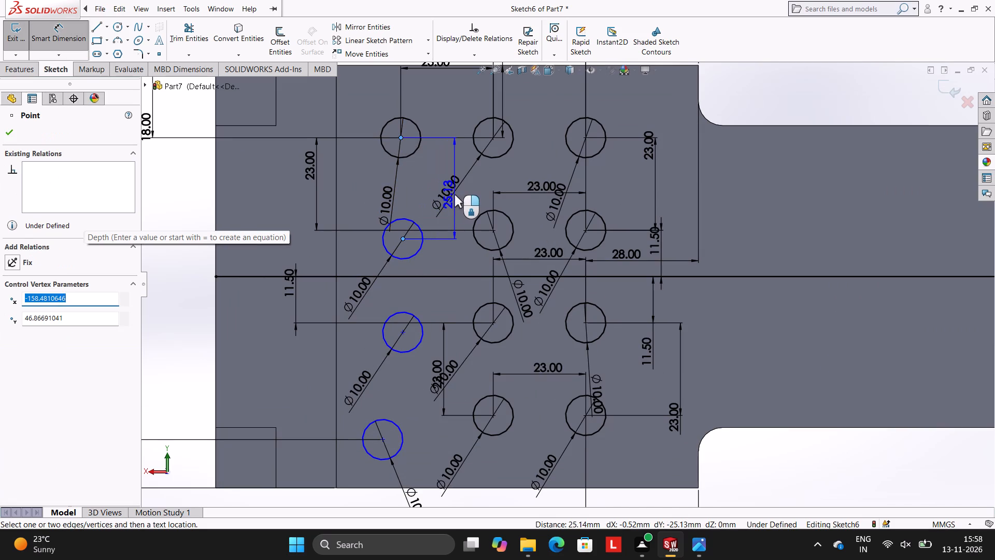
{"action": "left_click", "coordinate": [454, 194]}
{"action": "type", "text": "23"}
{"action": "key", "text": "Return"}
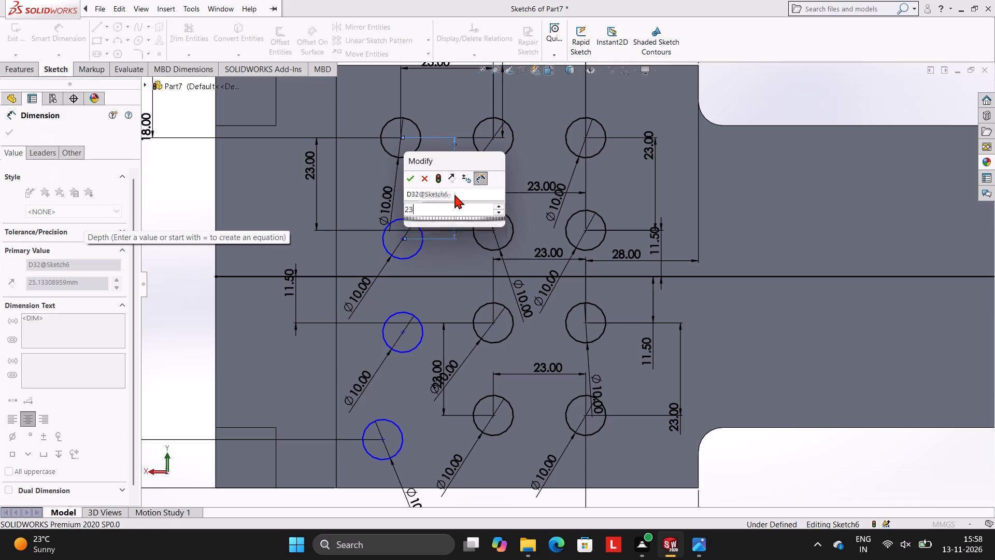
{"action": "key", "text": "Escape"}
{"action": "key", "text": "Escape"}
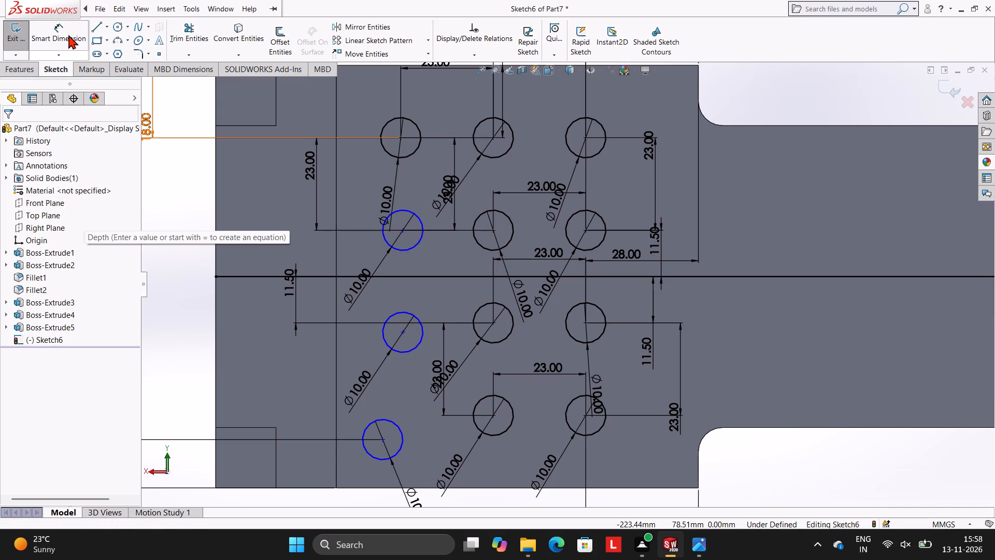
Dimension the ledge-side column's second circle 23 mm horizontally from the middle column's second circle.
{"action": "left_click", "coordinate": [68, 35]}
{"action": "left_click", "coordinate": [402, 230]}
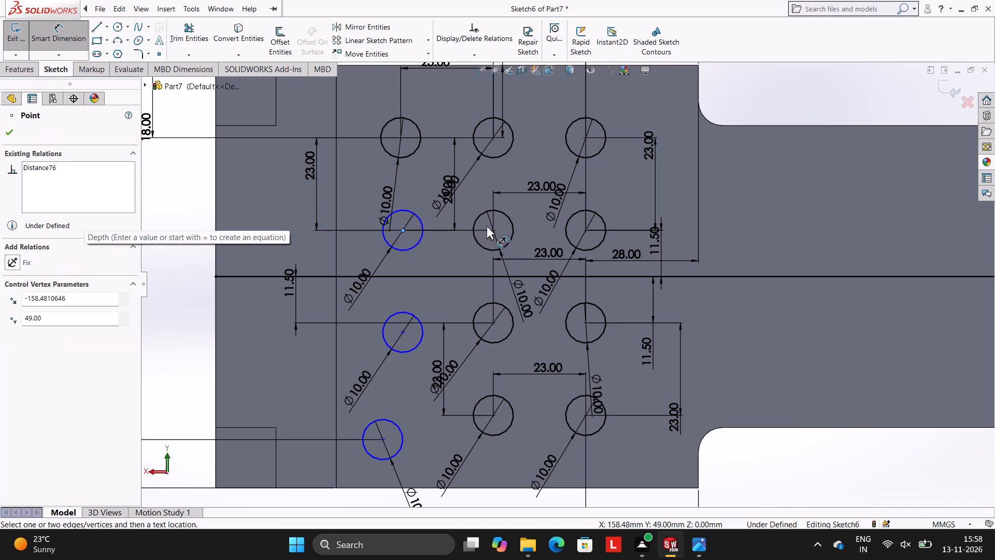
{"action": "left_click", "coordinate": [493, 230]}
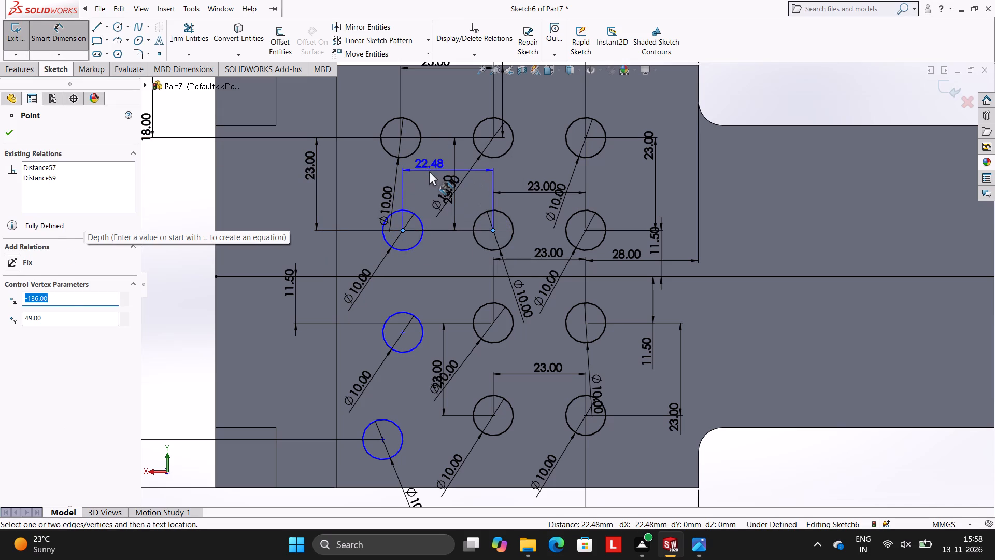
{"action": "left_click", "coordinate": [429, 171]}
{"action": "type", "text": "23"}
{"action": "key", "text": "Return"}
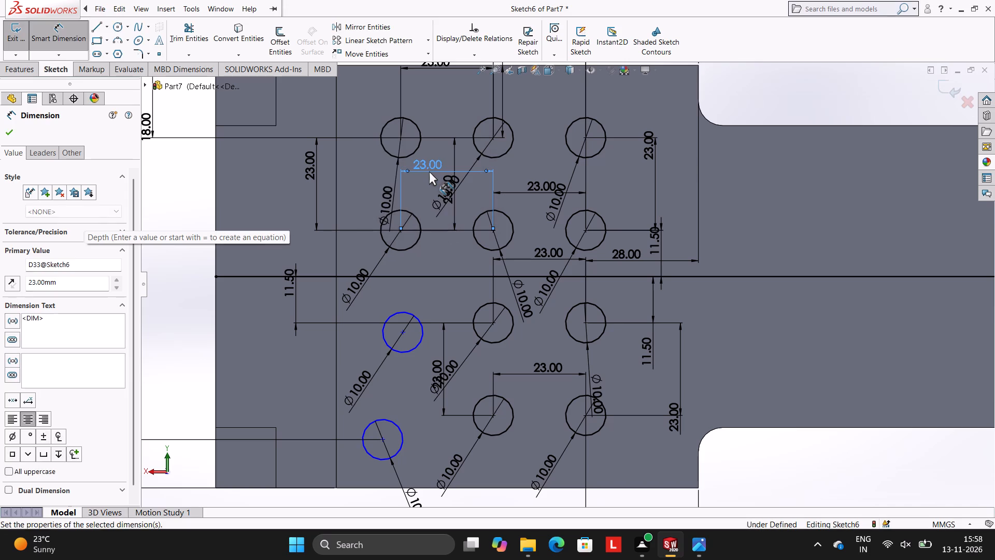
{"action": "key", "text": "Escape"}
{"action": "key", "text": "Escape"}
Dimension the ledge-side column's third circle from the top 23 mm vertically below that column's second circle.
{"action": "scroll", "coordinate": [524, 360], "scroll_direction": "up", "scroll_amount": 2}
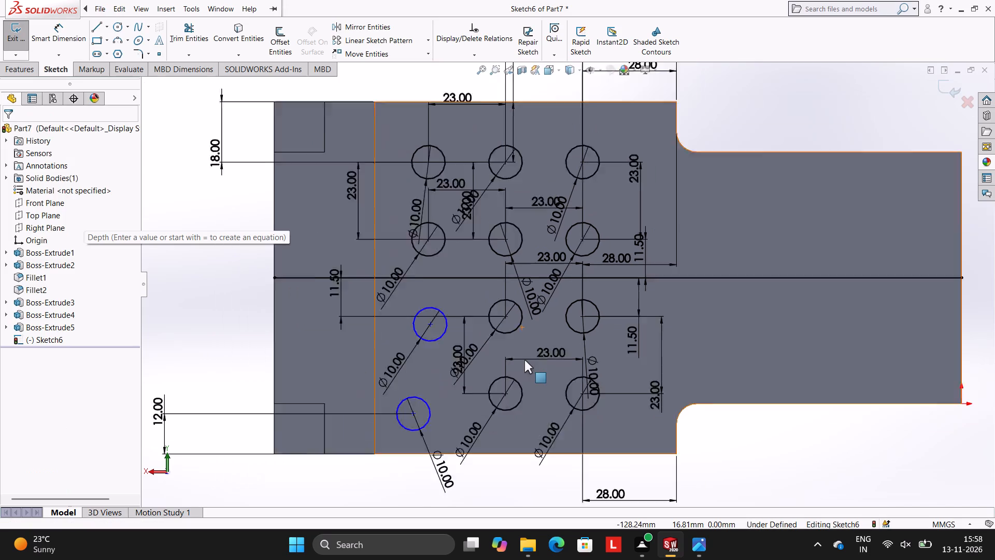
{"action": "scroll", "coordinate": [524, 360], "scroll_direction": "down", "scroll_amount": 2}
{"action": "left_click", "coordinate": [63, 44]}
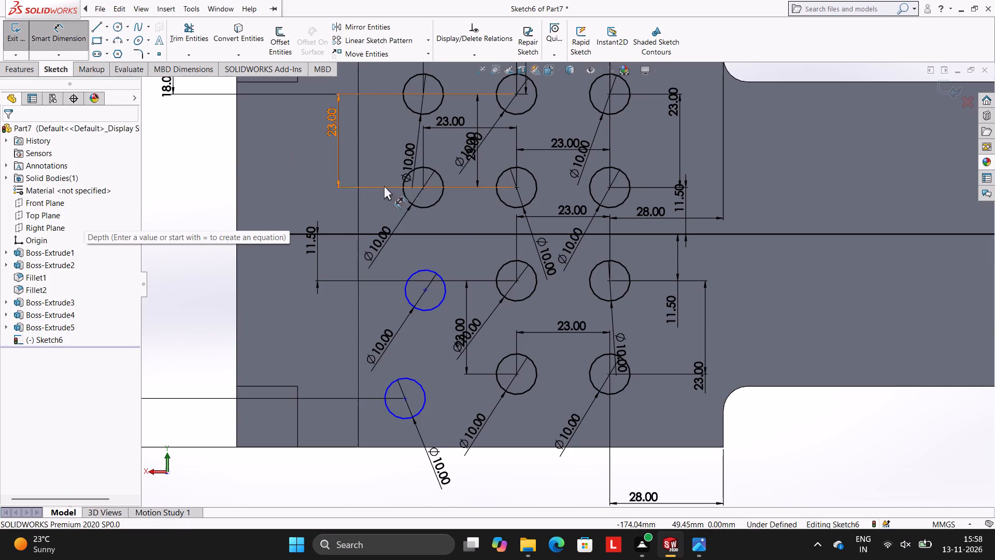
{"action": "left_click", "coordinate": [422, 187]}
{"action": "left_click", "coordinate": [425, 289]}
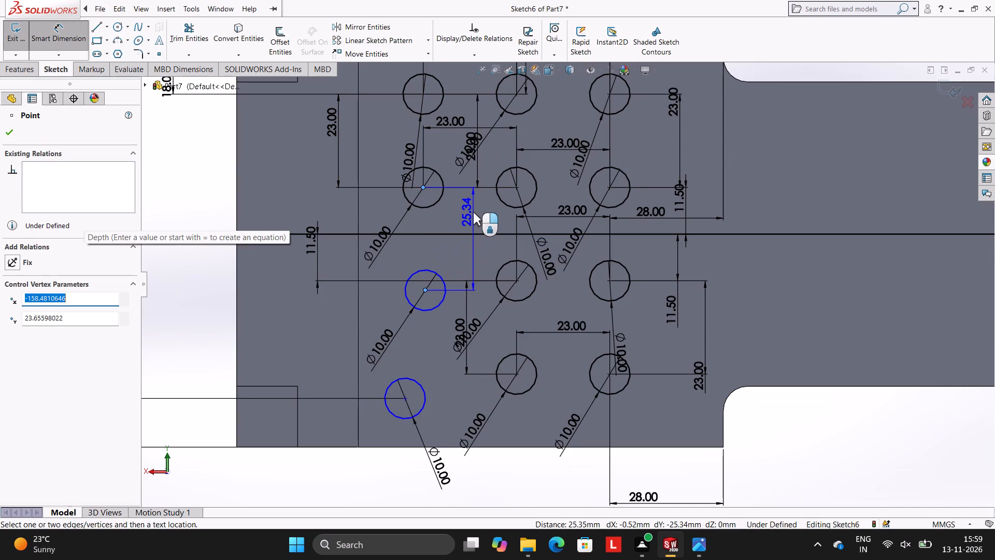
{"action": "left_click", "coordinate": [473, 212]}
{"action": "type", "text": "23"}
{"action": "key", "text": "Return"}
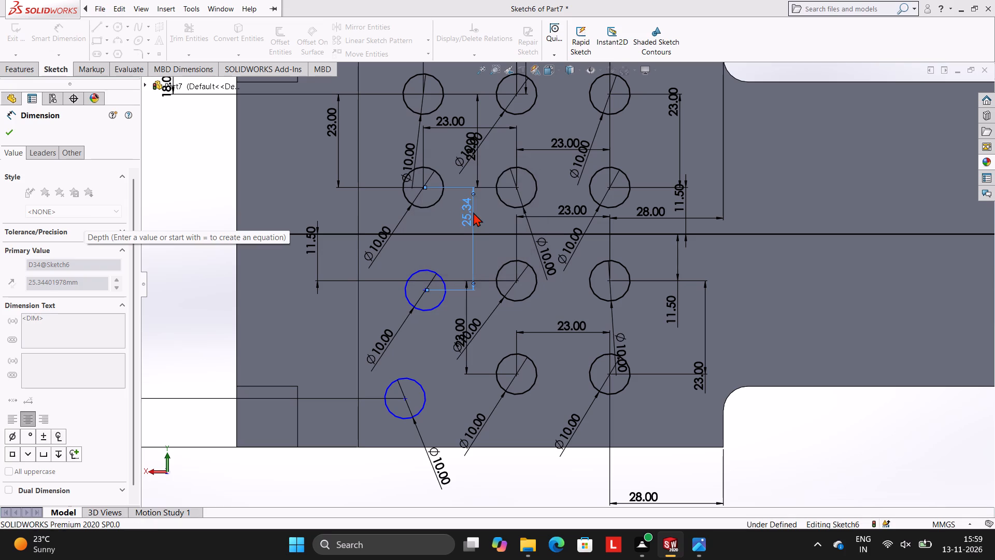
{"action": "key", "text": "Escape"}
{"action": "key", "text": "Escape"}
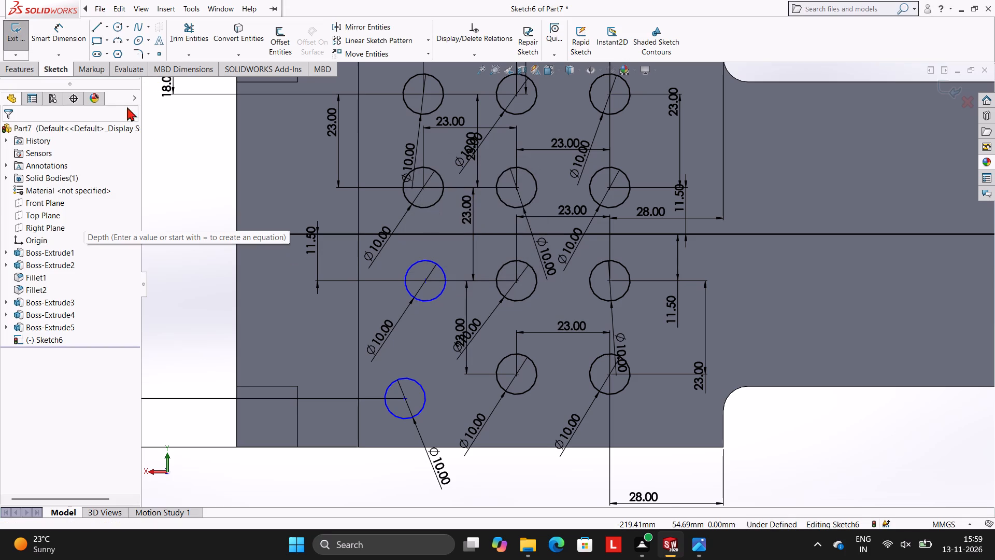
Dimension the ledge-side column's third circle 23 mm horizontally from the middle column's third circle.
{"action": "left_click", "coordinate": [66, 34]}
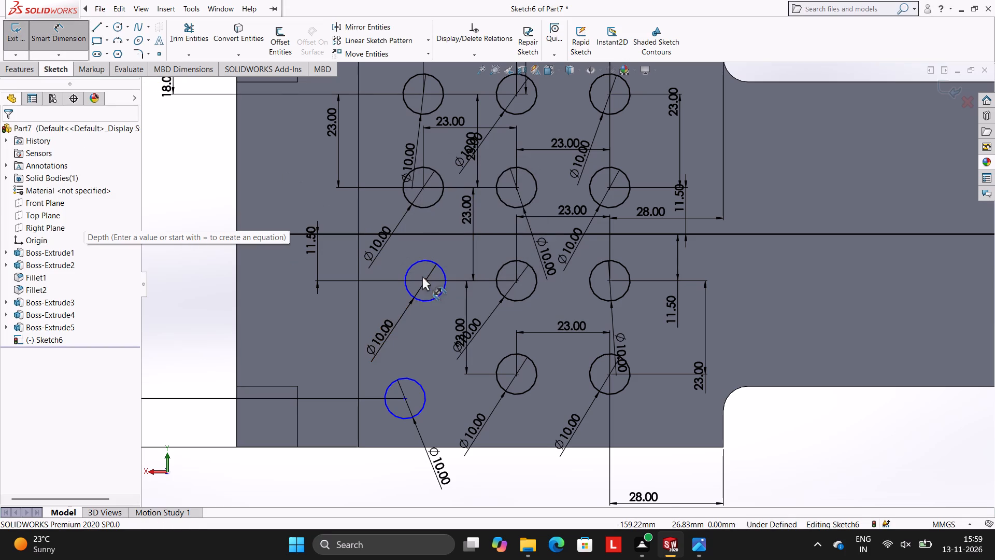
{"action": "left_click", "coordinate": [426, 282]}
{"action": "left_click", "coordinate": [516, 279]}
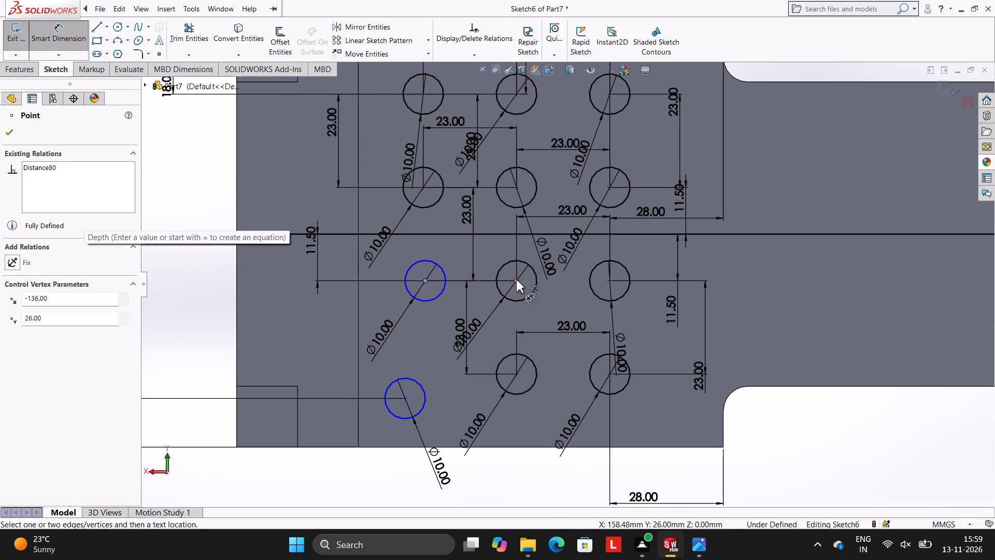
{"action": "left_click", "coordinate": [488, 259]}
{"action": "type", "text": "23"}
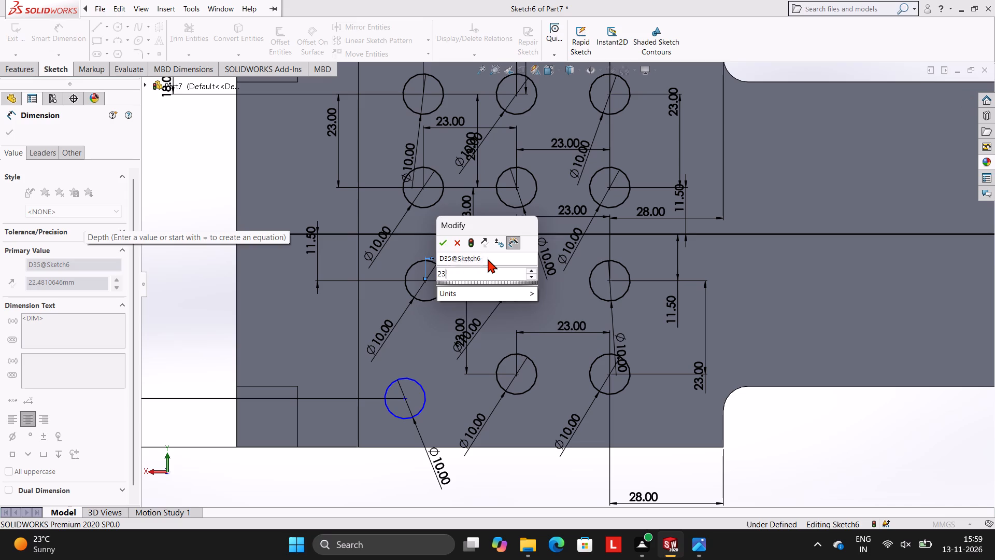
{"action": "key", "text": "Return"}
{"action": "key", "text": "Escape"}
{"action": "key", "text": "Escape"}
{"action": "key", "text": "Escape"}
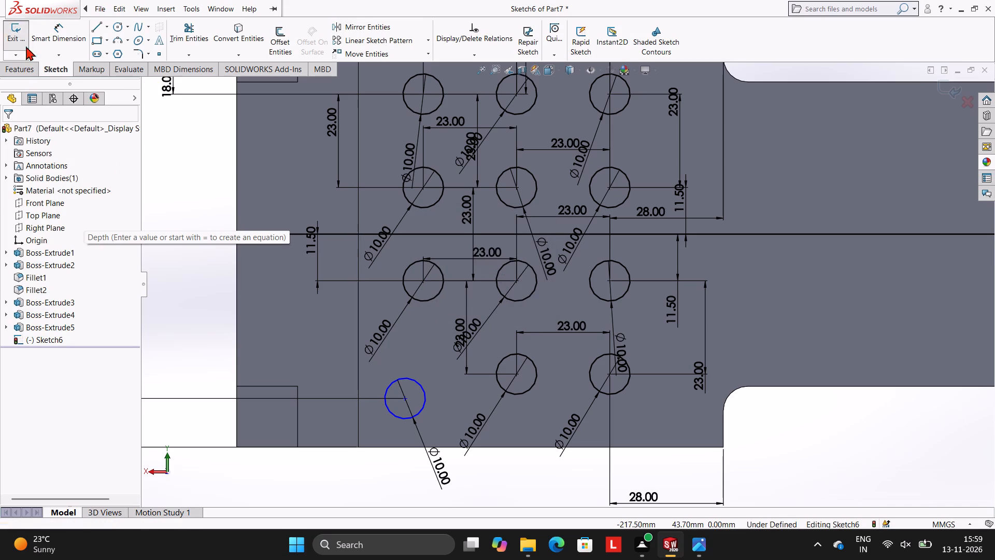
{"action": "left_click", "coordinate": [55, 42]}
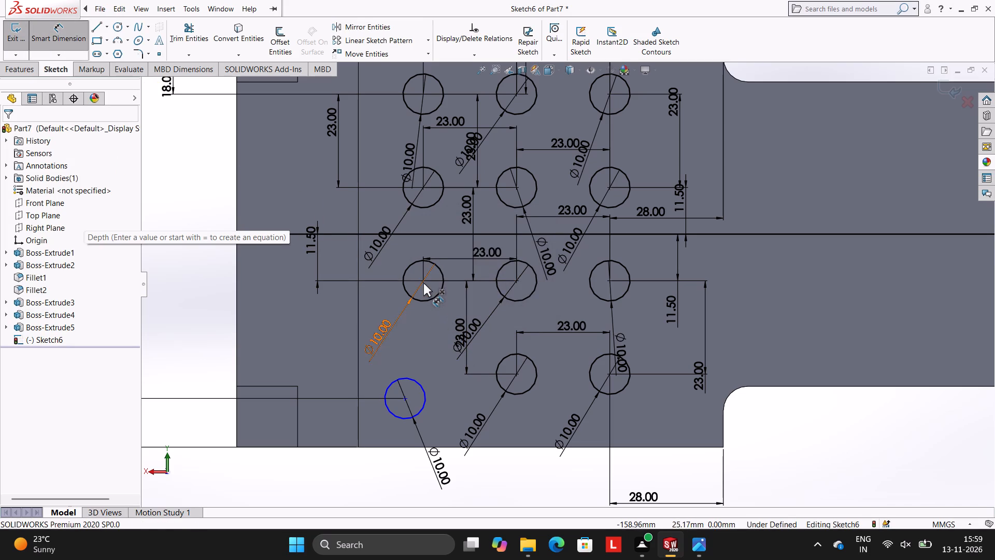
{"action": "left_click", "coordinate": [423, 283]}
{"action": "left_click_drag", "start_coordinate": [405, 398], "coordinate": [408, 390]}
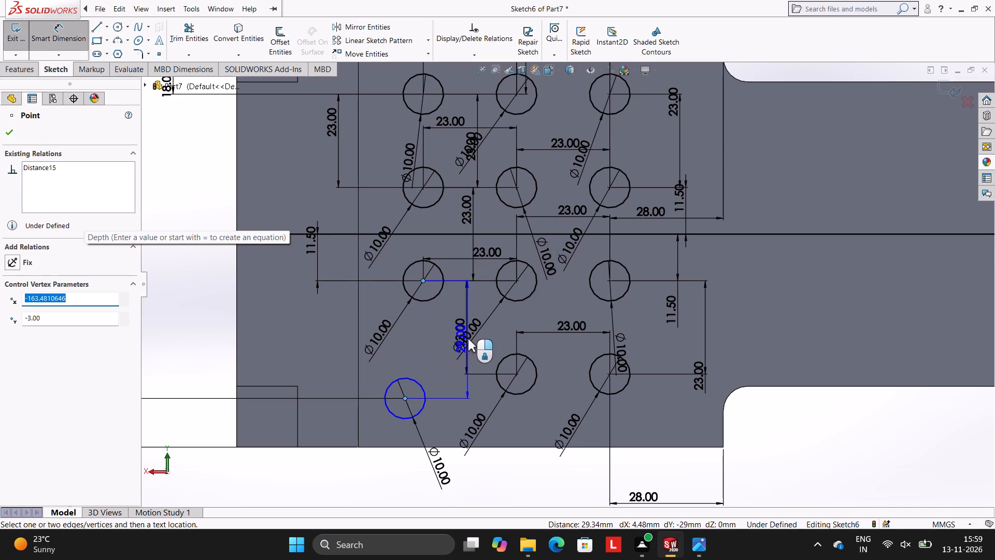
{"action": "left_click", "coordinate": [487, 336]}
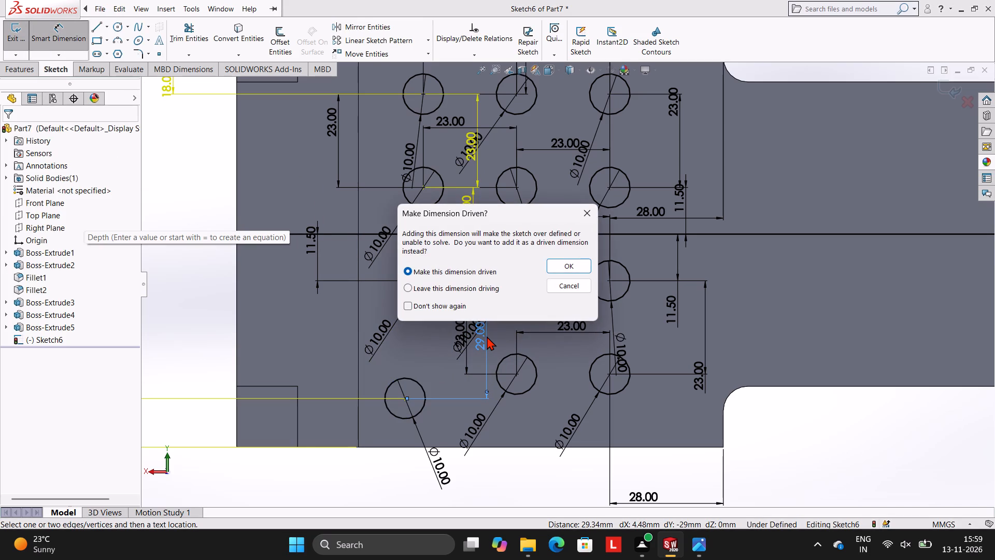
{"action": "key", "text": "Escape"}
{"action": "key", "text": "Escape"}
Delete the 12 mm vertical dimension between the ledge-side column's bottom circle and the plate's lower edge.
{"action": "scroll", "coordinate": [289, 355], "scroll_direction": "up", "scroll_amount": 3}
{"action": "key", "text": "Escape"}
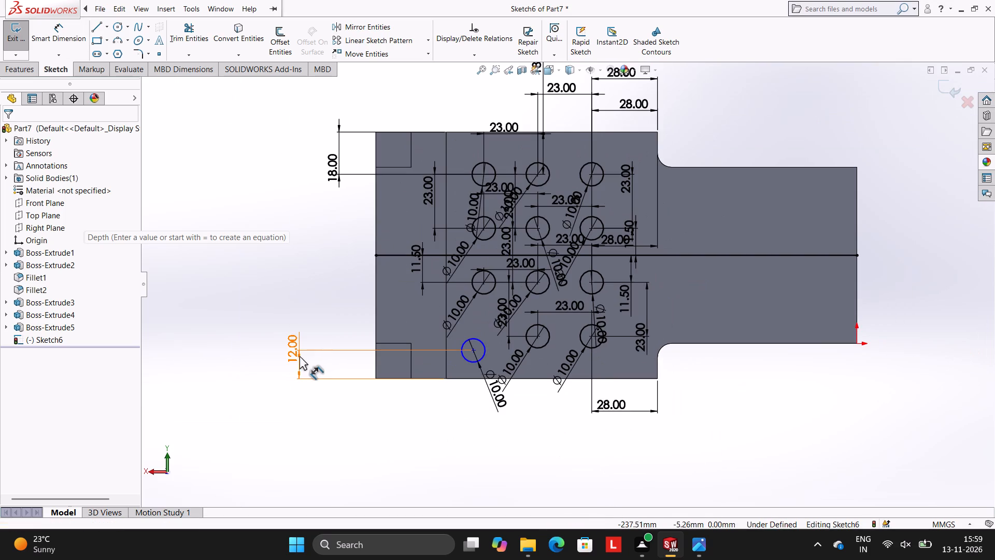
{"action": "right_click", "coordinate": [298, 356]}
{"action": "left_click", "coordinate": [326, 408]}
Dimension the ledge-side column's bottom circle 23 mm horizontally from the middle column's bottom circle.
{"action": "scroll", "coordinate": [645, 333], "scroll_direction": "up", "scroll_amount": 4}
{"action": "scroll", "coordinate": [671, 312], "scroll_direction": "down", "scroll_amount": 1}
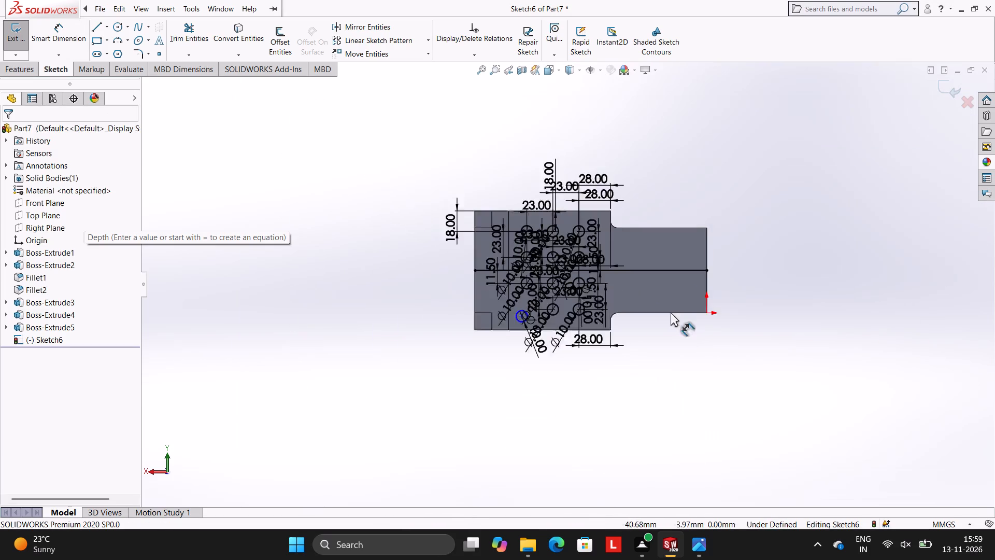
{"action": "scroll", "coordinate": [671, 312], "scroll_direction": "down", "scroll_amount": 5}
{"action": "scroll", "coordinate": [349, 255], "scroll_direction": "up", "scroll_amount": 4}
{"action": "scroll", "coordinate": [349, 255], "scroll_direction": "down", "scroll_amount": 5}
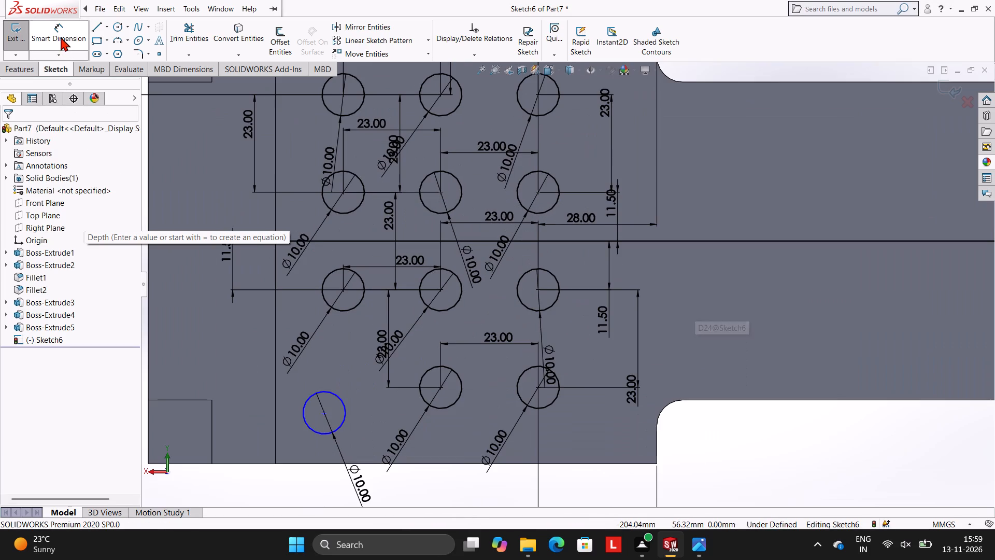
{"action": "left_click", "coordinate": [61, 37]}
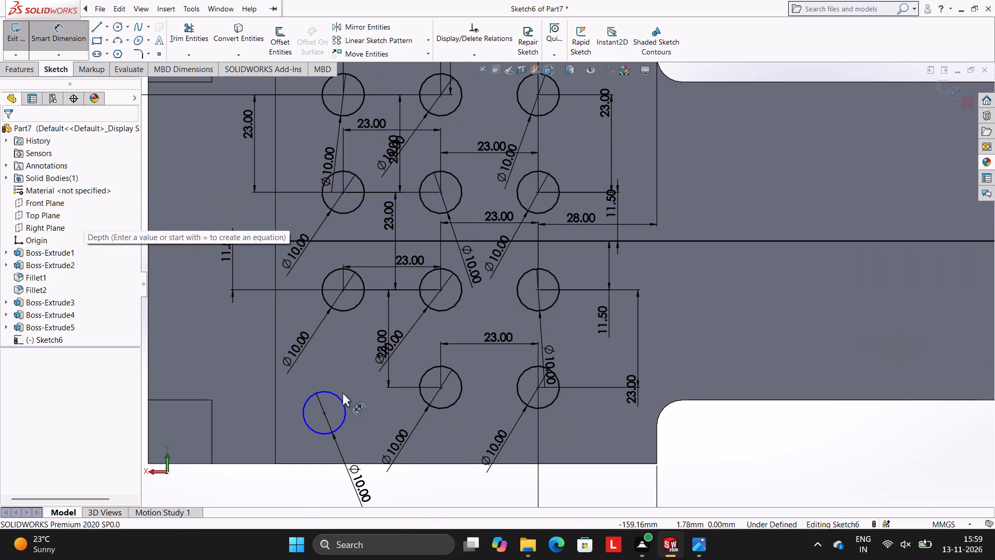
{"action": "left_click", "coordinate": [324, 411]}
{"action": "left_click", "coordinate": [439, 387]}
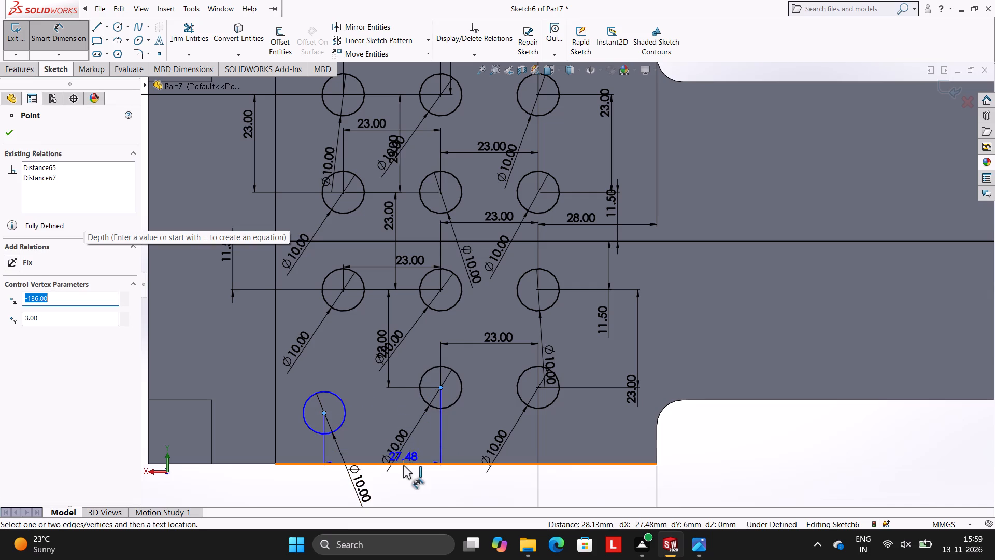
{"action": "left_click", "coordinate": [400, 481]}
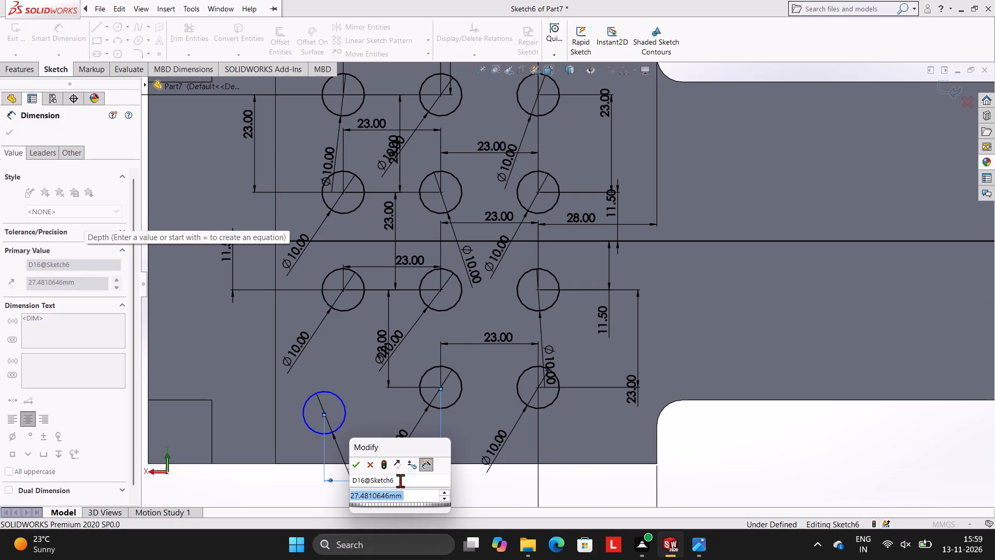
{"action": "type", "text": "23"}
{"action": "key", "text": "Return"}
{"action": "key", "text": "Escape"}
{"action": "key", "text": "Escape"}
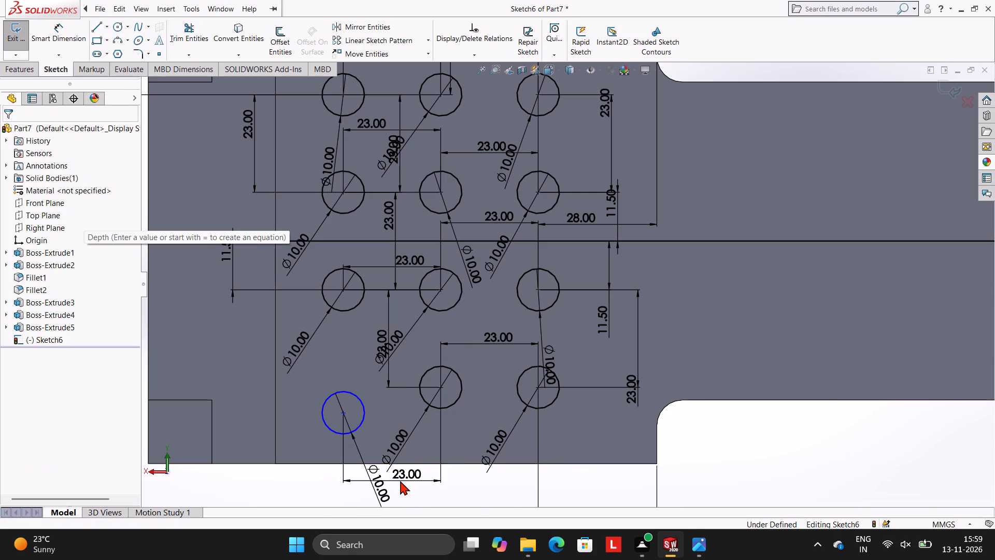
Dimension the ledge-side column's bottom circle 23 mm vertically below that column's third circle.
{"action": "left_click", "coordinate": [64, 42]}
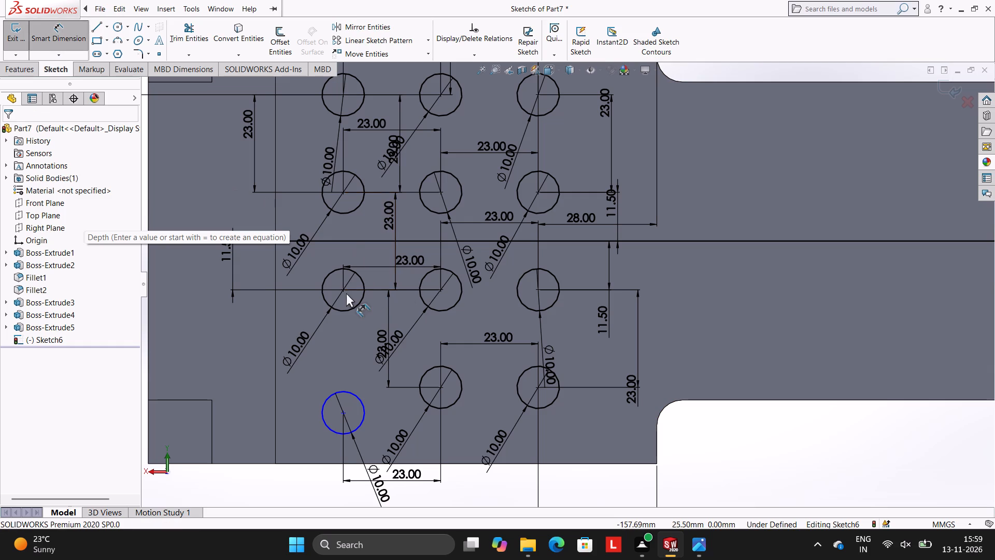
{"action": "left_click", "coordinate": [345, 292]}
{"action": "left_click", "coordinate": [343, 415]}
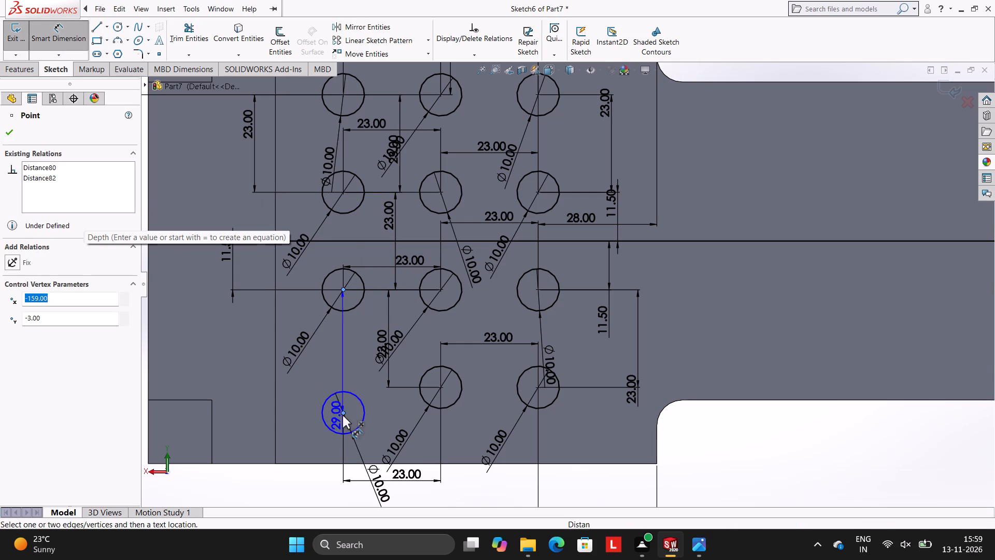
{"action": "left_click", "coordinate": [255, 359]}
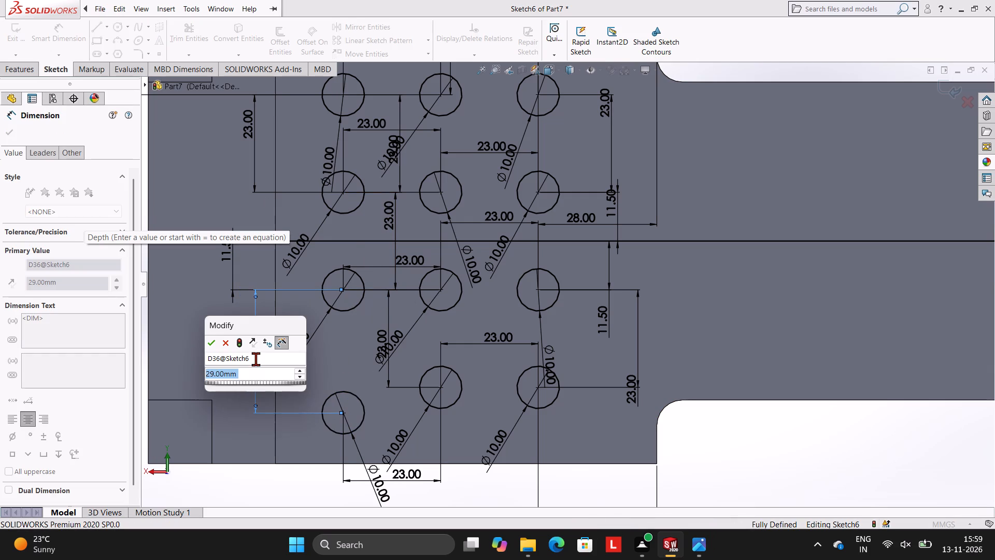
{"action": "type", "text": "23"}
{"action": "key", "text": "Return"}
{"action": "key", "text": "Escape"}
{"action": "key", "text": "Escape"}
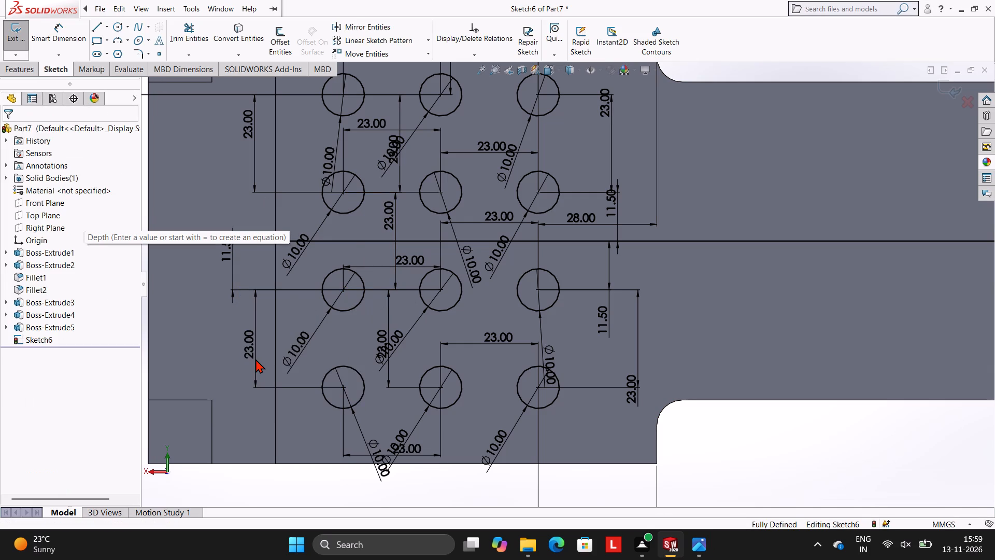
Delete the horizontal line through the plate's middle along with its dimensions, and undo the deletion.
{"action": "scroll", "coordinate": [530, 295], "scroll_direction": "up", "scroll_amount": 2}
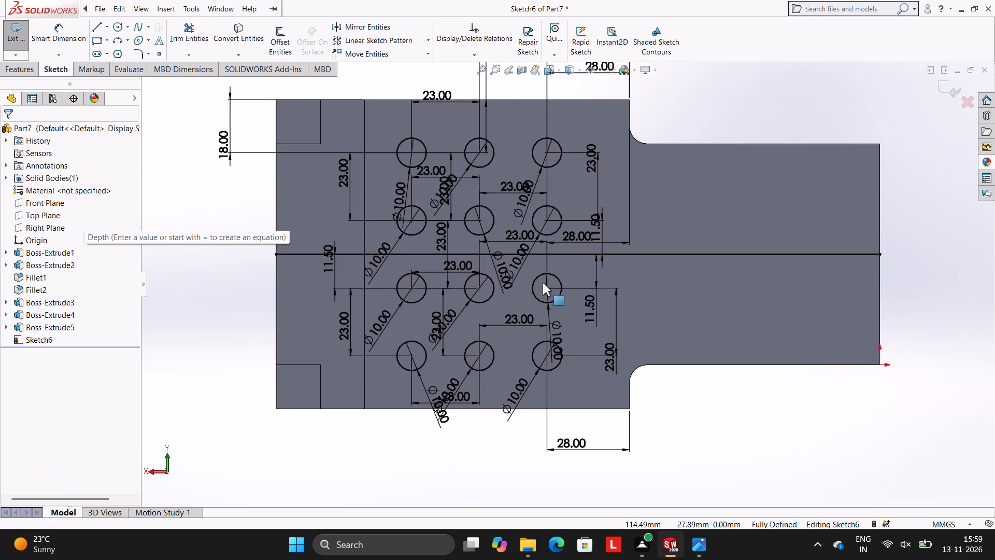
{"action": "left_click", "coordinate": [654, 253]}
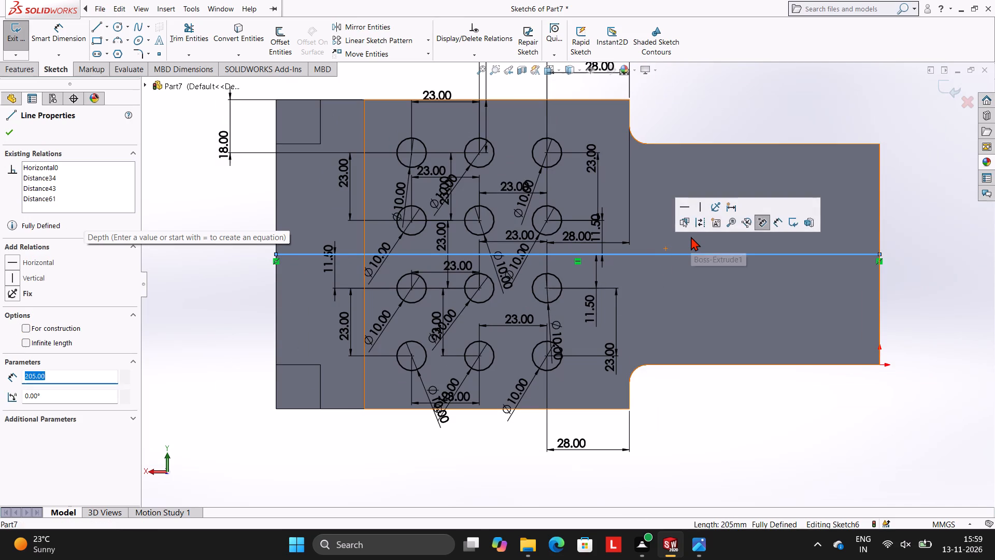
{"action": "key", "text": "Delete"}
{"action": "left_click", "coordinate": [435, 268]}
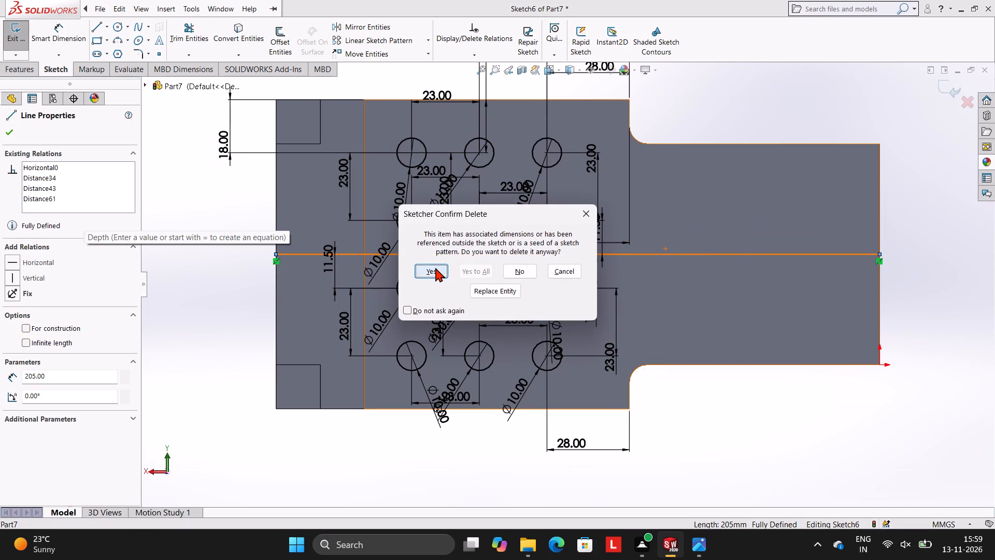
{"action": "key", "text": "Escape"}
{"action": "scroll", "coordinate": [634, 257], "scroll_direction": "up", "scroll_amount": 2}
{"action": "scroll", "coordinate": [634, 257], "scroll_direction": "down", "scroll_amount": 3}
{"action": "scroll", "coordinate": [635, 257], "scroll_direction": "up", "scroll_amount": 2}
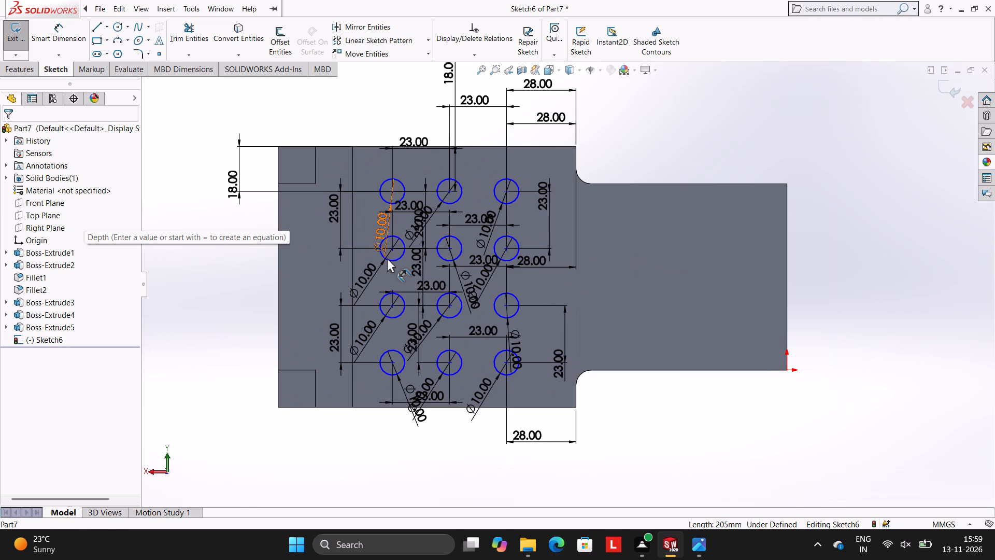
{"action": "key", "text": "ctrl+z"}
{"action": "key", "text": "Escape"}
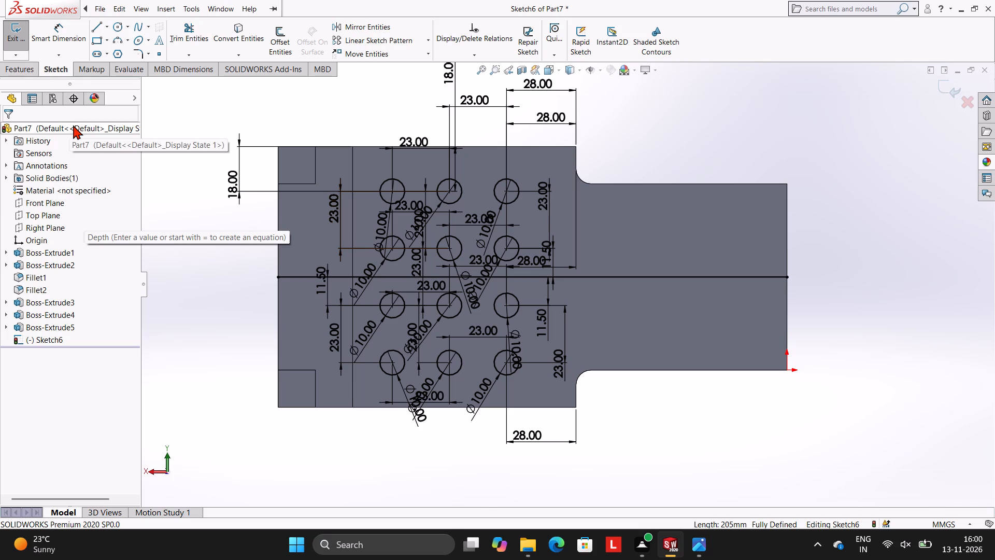
Start an Extruded Cut from the sketch and select all twelve 10 mm circles as its contours.
{"action": "left_click", "coordinate": [26, 69]}
{"action": "left_click", "coordinate": [174, 47]}
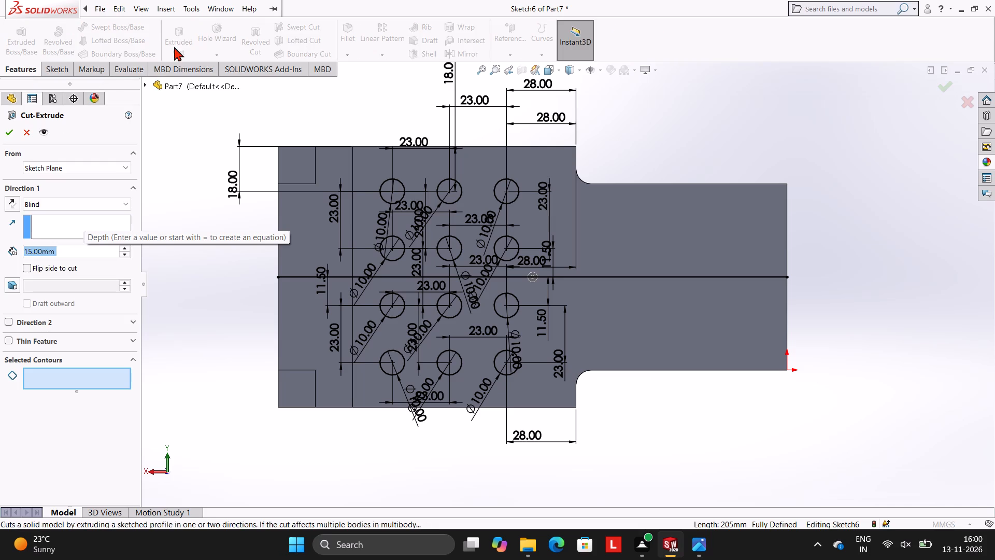
{"action": "scroll", "coordinate": [425, 236], "scroll_direction": "down", "scroll_amount": 5}
{"action": "left_click", "coordinate": [401, 176]}
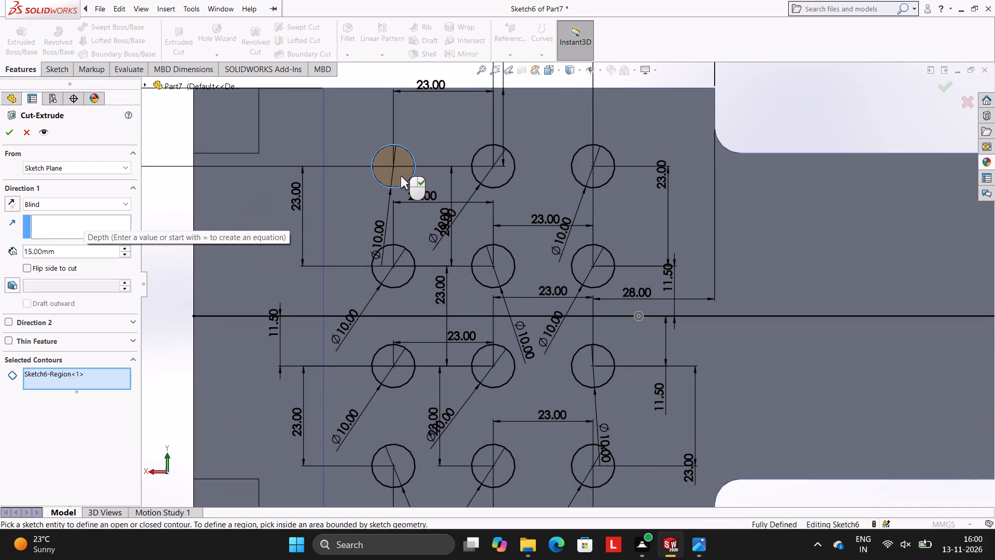
{"action": "left_click", "coordinate": [496, 172]}
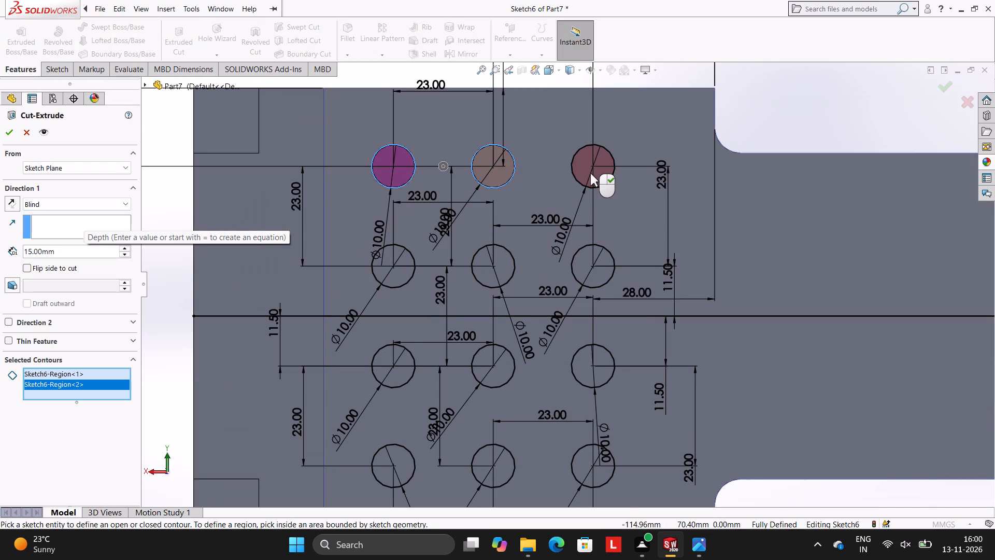
{"action": "left_click", "coordinate": [590, 173]}
{"action": "left_click", "coordinate": [582, 275]}
{"action": "left_click", "coordinate": [503, 272]}
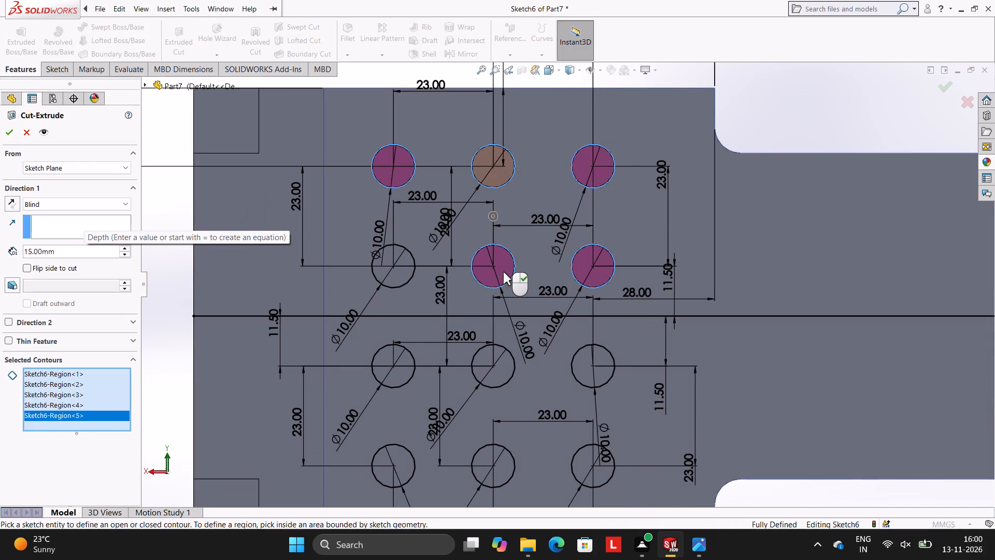
{"action": "left_click", "coordinate": [405, 271]}
{"action": "left_click", "coordinate": [399, 367]}
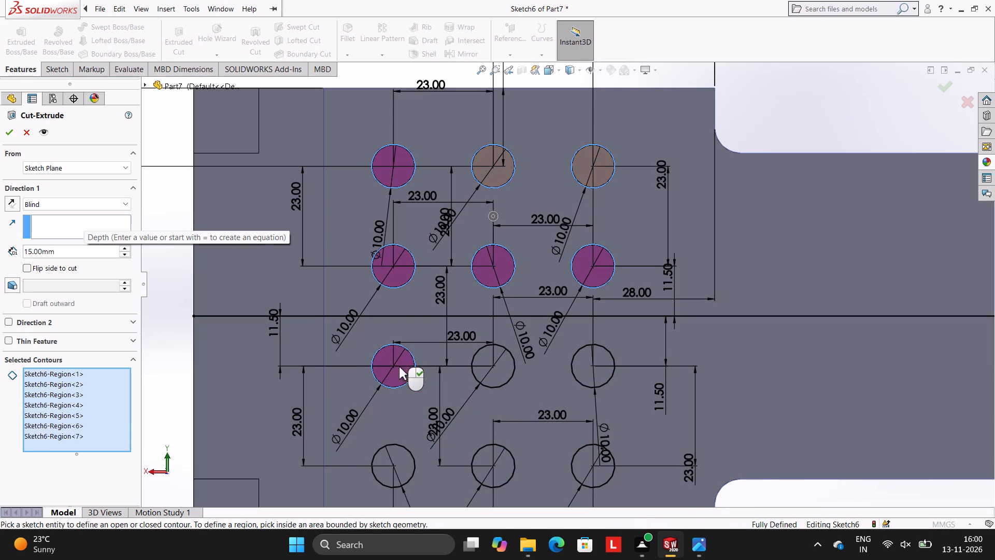
{"action": "left_click", "coordinate": [492, 371]}
{"action": "left_click", "coordinate": [594, 379]}
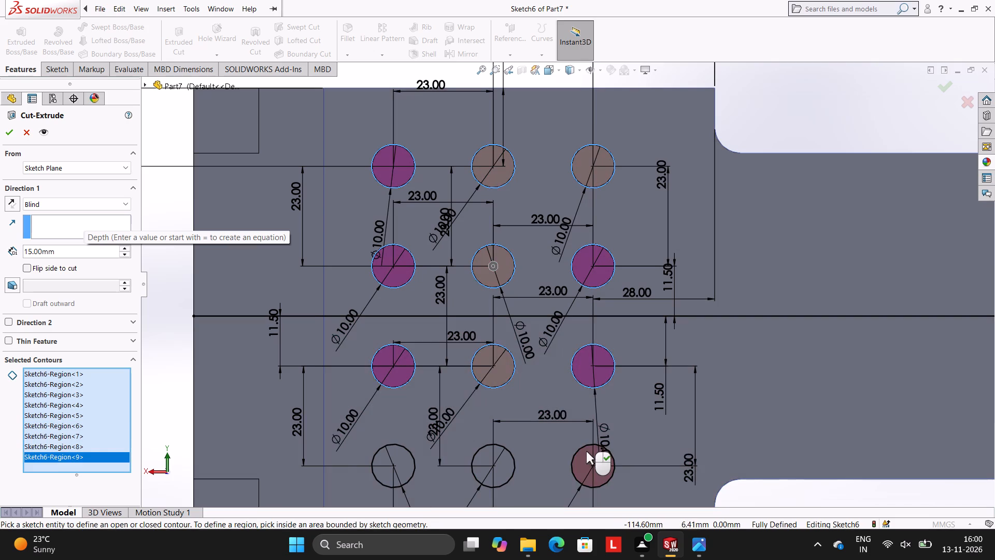
{"action": "left_click", "coordinate": [586, 451]}
{"action": "left_click", "coordinate": [494, 461]}
{"action": "left_click", "coordinate": [405, 461]}
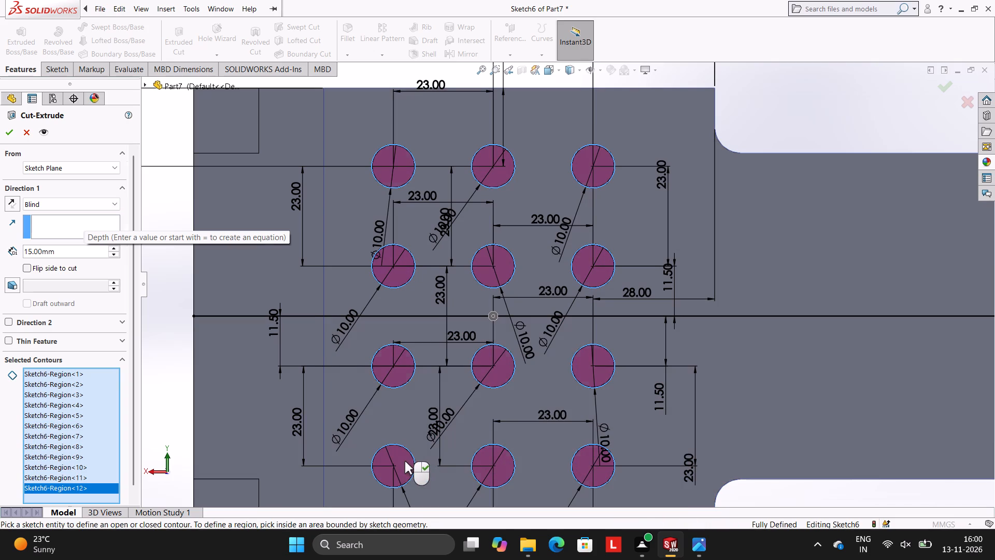
Set the blind cut depth to 2 mm and apply the cut to the twelve circles.
{"action": "left_click", "coordinate": [60, 249]}
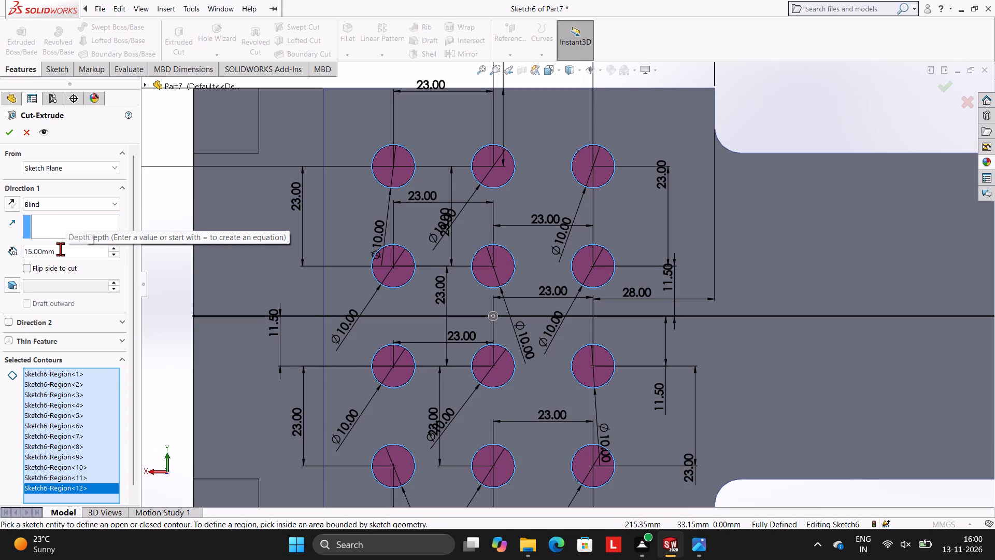
{"action": "key", "text": "BackSpace"}
{"action": "key", "text": "backslash"}
{"action": "key", "text": "BackSpace"}
{"action": "key", "text": "BackSpace"}
{"action": "key", "text": "BackSpace"}
{"action": "key", "text": "BackSpace"}
{"action": "key", "text": "BackSpace"}
{"action": "key", "text": "BackSpace"}
{"action": "key", "text": "BackSpace"}
{"action": "key", "text": "BackSpace"}
{"action": "key", "text": "BackSpace"}
{"action": "key", "text": "BackSpace"}
{"action": "key", "text": "BackSpace"}
{"action": "key", "text": "BackSpace"}
{"action": "key", "text": "BackSpace"}
{"action": "key", "text": "BackSpace"}
{"action": "key", "text": "BackSpace"}
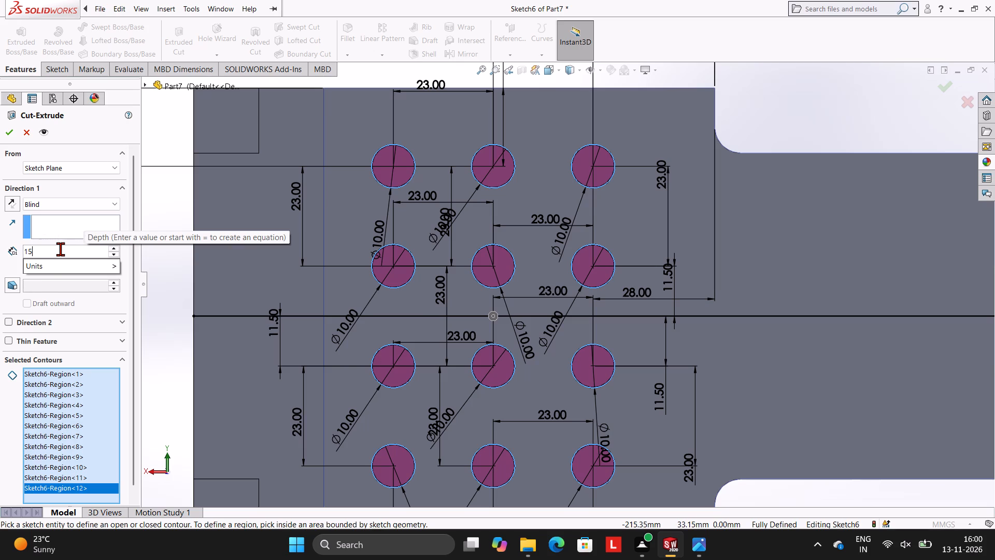
{"action": "key", "text": "2"}
{"action": "key", "text": "Return"}
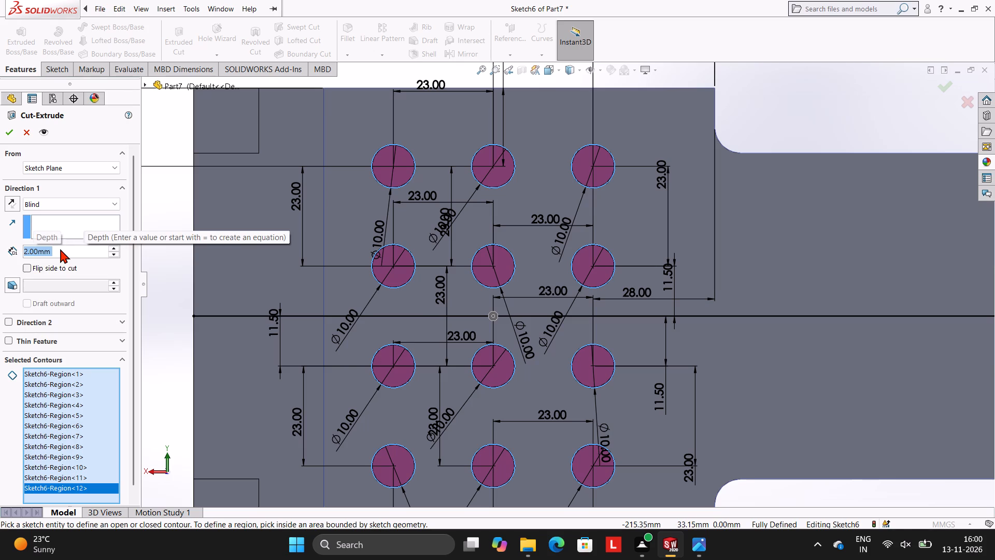
{"action": "left_click", "coordinate": [13, 131]}
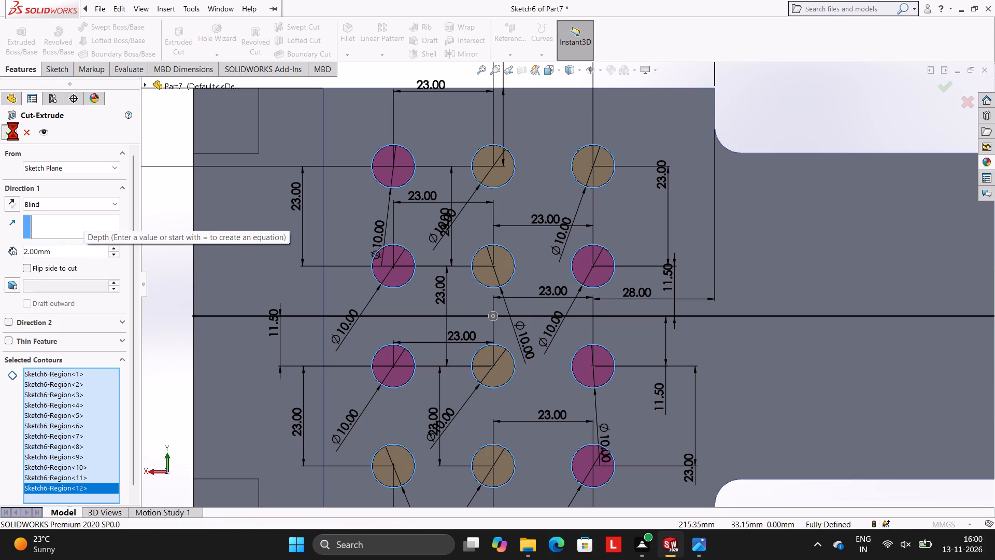
{"action": "left_click", "coordinate": [763, 107]}
Start a new sketch on the floor of the middle-column pocket in the second row and view it face-on.
{"action": "scroll", "coordinate": [763, 107], "scroll_direction": "up", "scroll_amount": 2}
{"action": "middle_click_drag", "start_coordinate": [735, 238], "coordinate": [735, 235]}
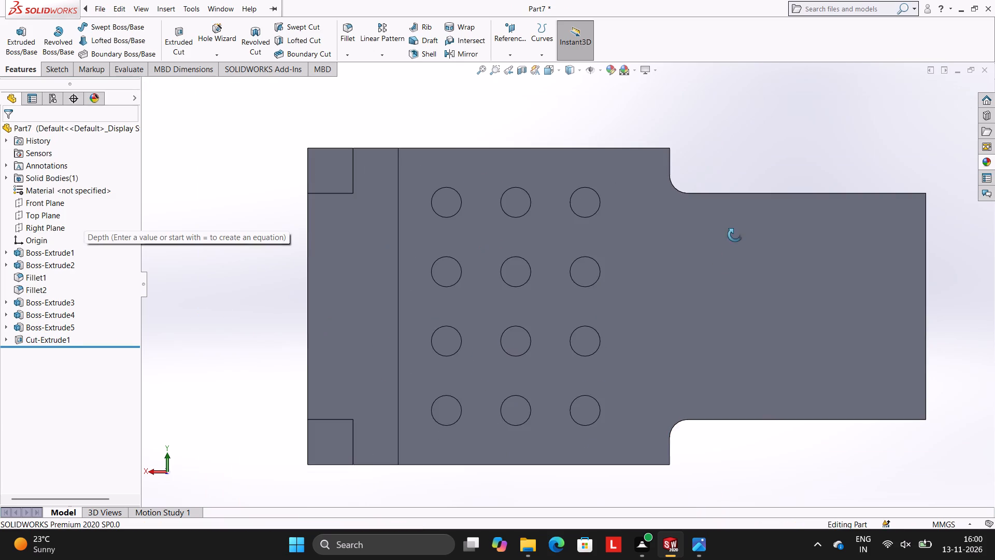
{"action": "middle_click_drag", "start_coordinate": [735, 235], "coordinate": [732, 191]}
{"action": "scroll", "coordinate": [732, 217], "scroll_direction": "up", "scroll_amount": 1}
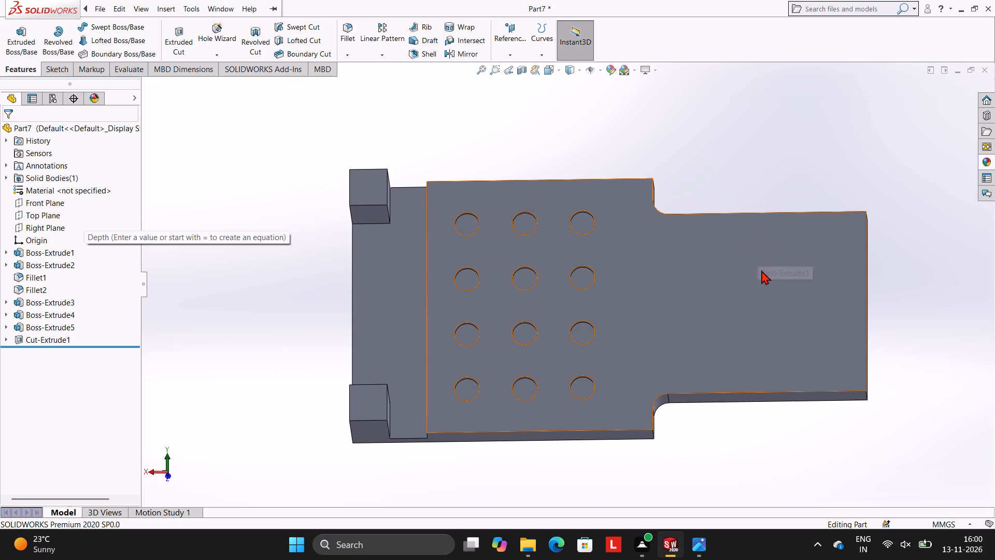
{"action": "scroll", "coordinate": [774, 264], "scroll_direction": "up", "scroll_amount": 2}
{"action": "middle_click_drag", "start_coordinate": [737, 201], "coordinate": [751, 189]}
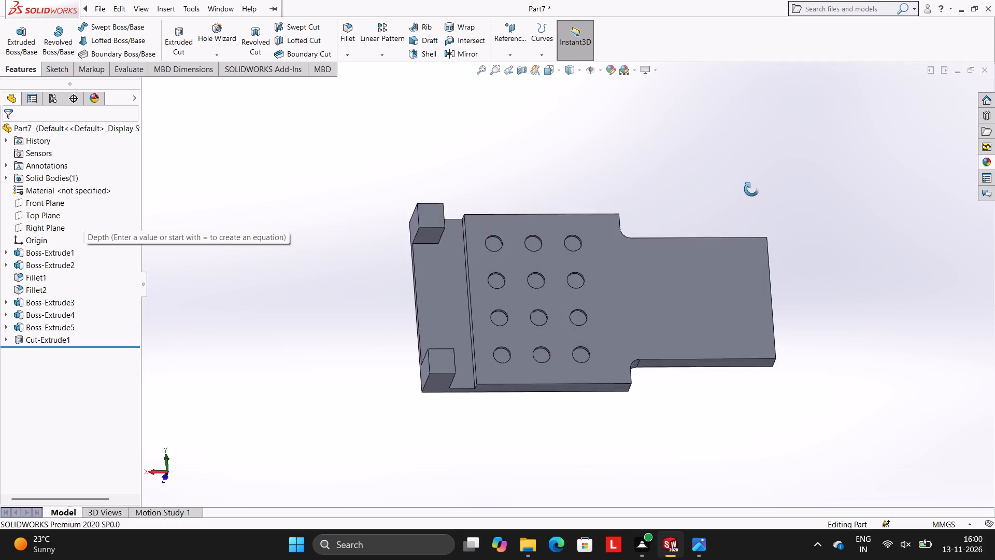
{"action": "middle_click_drag", "start_coordinate": [751, 189], "coordinate": [734, 195]}
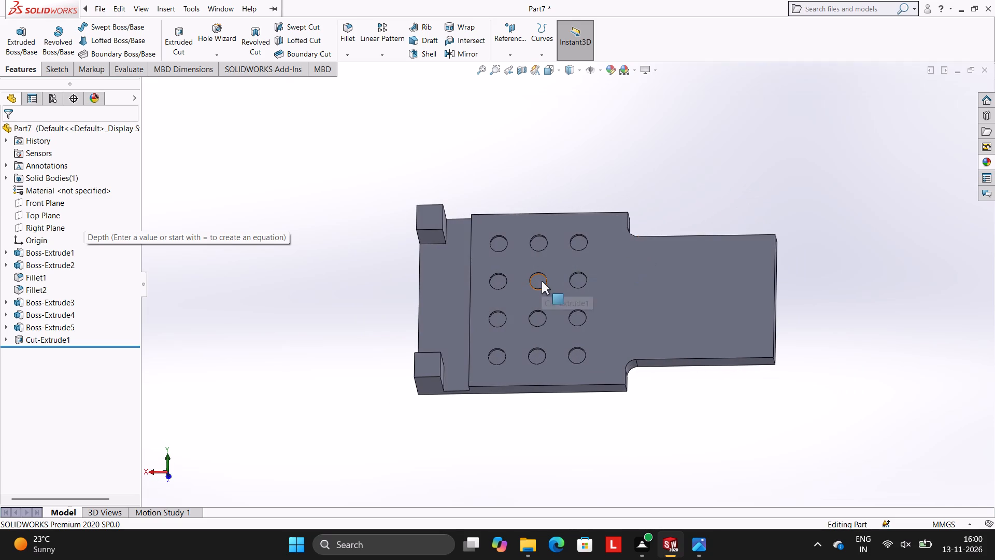
{"action": "left_click", "coordinate": [539, 282]}
{"action": "left_click", "coordinate": [587, 252]}
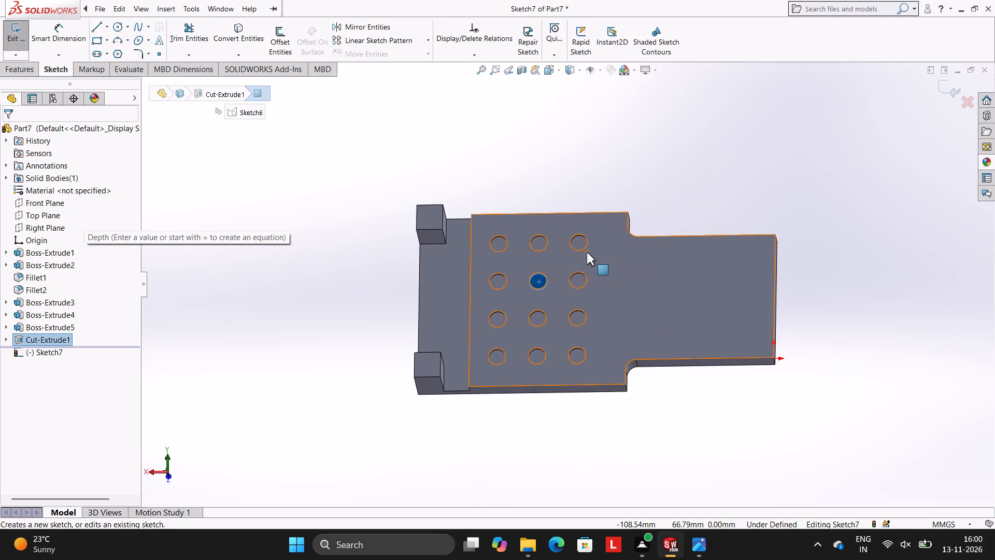
{"action": "key", "text": "ctrl+8"}
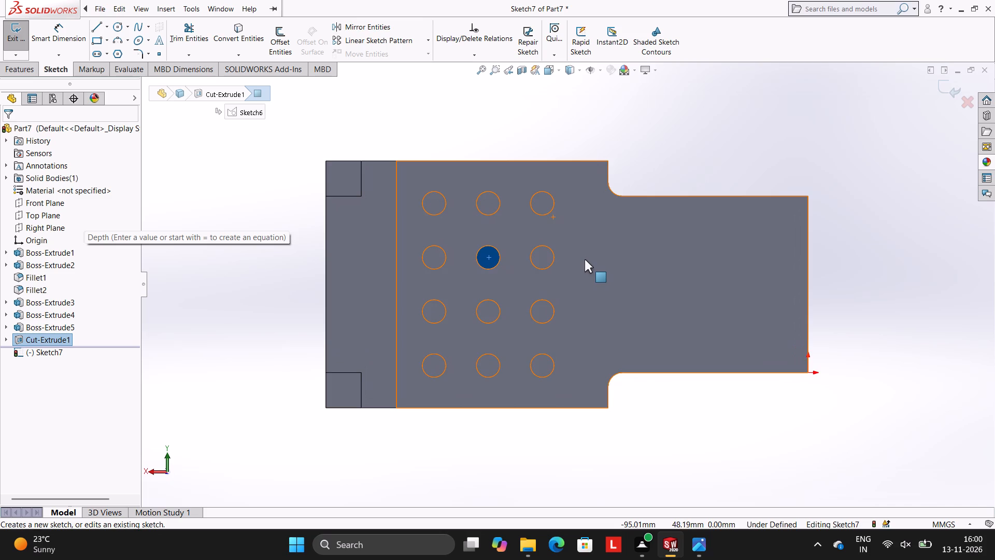
{"action": "scroll", "coordinate": [576, 250], "scroll_direction": "down", "scroll_amount": 2}
{"action": "key", "text": "Escape"}
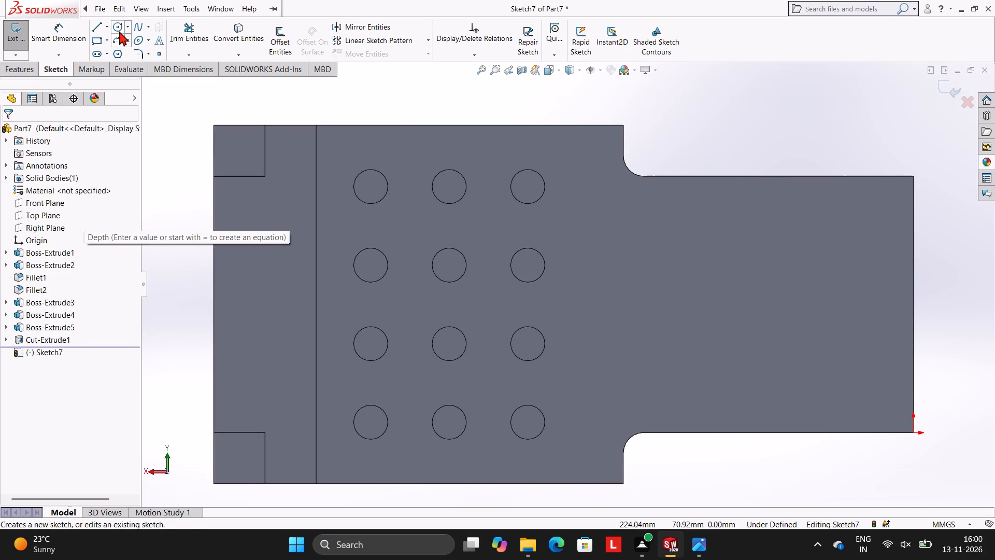
Draw 5 mm diameter circles concentric with the top-row pockets in the ledge-side and middle columns.
{"action": "left_click", "coordinate": [117, 31]}
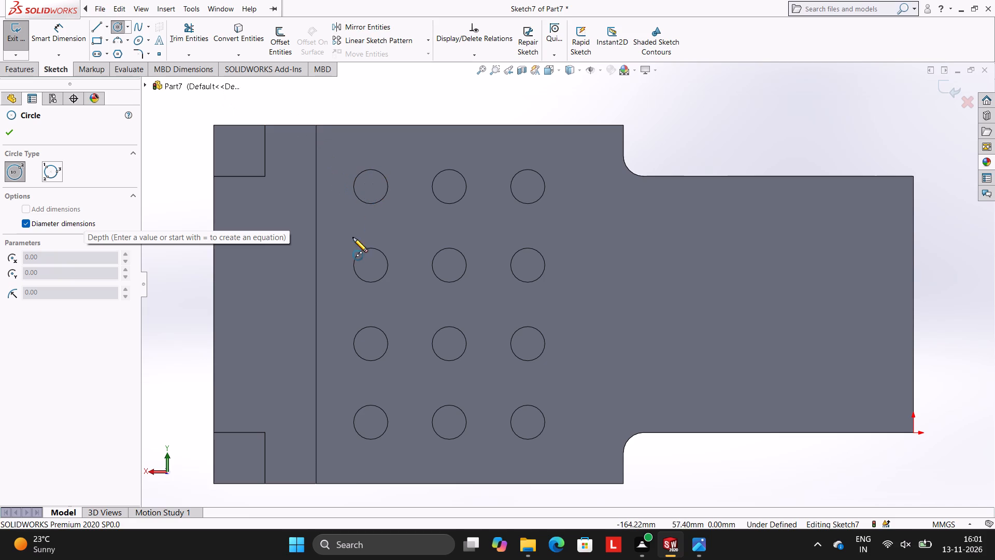
{"action": "left_click", "coordinate": [372, 187]}
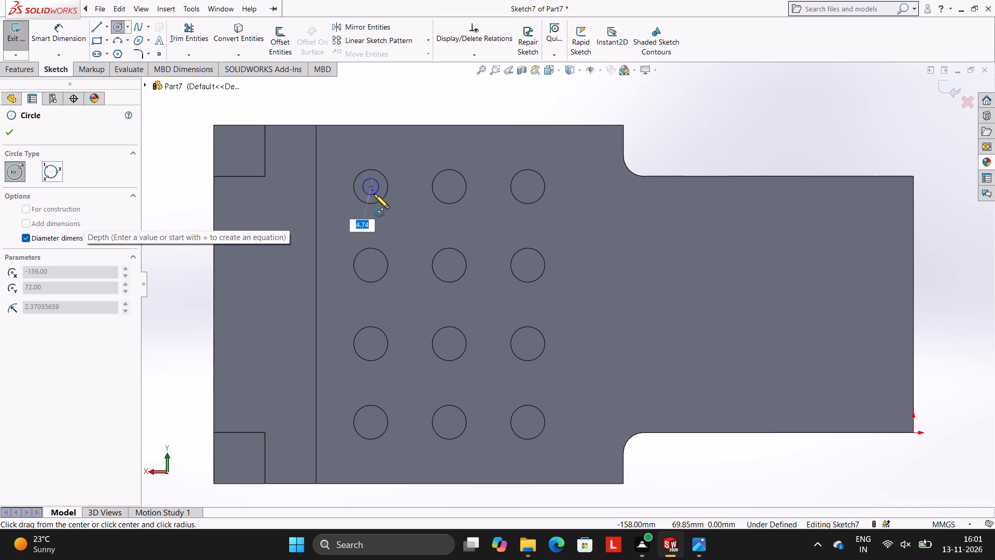
{"action": "key", "text": "5"}
{"action": "key", "text": "Return"}
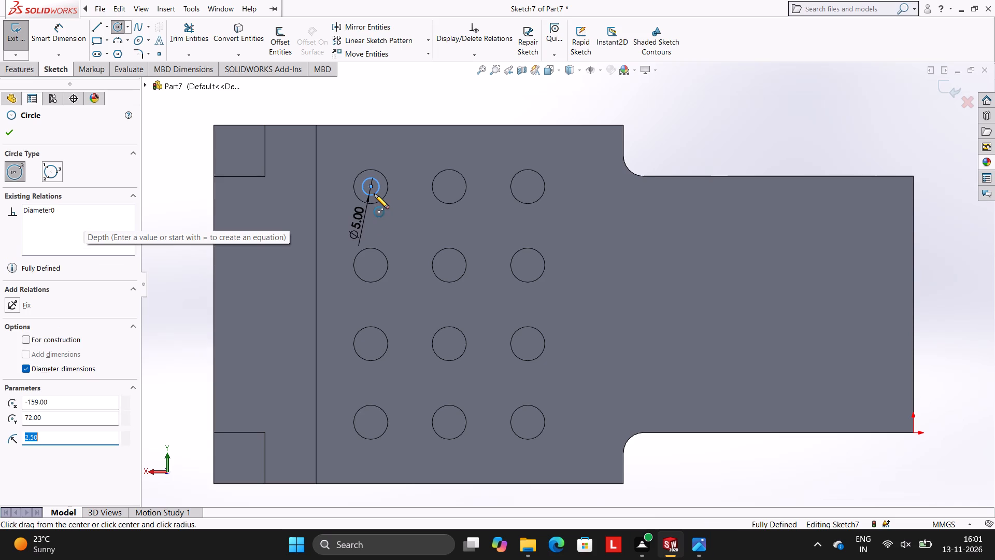
{"action": "key", "text": "Escape"}
{"action": "key", "text": "Escape"}
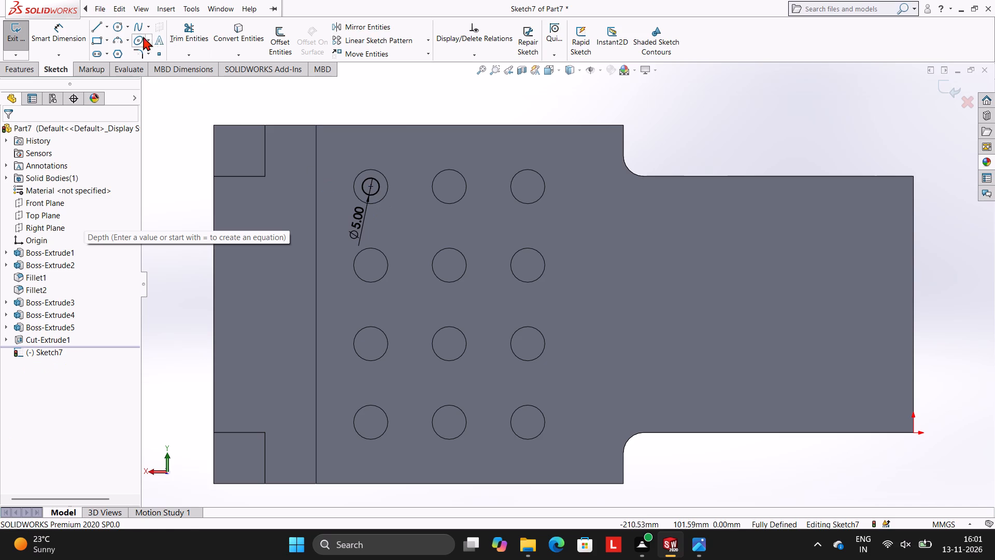
{"action": "left_click", "coordinate": [112, 30]}
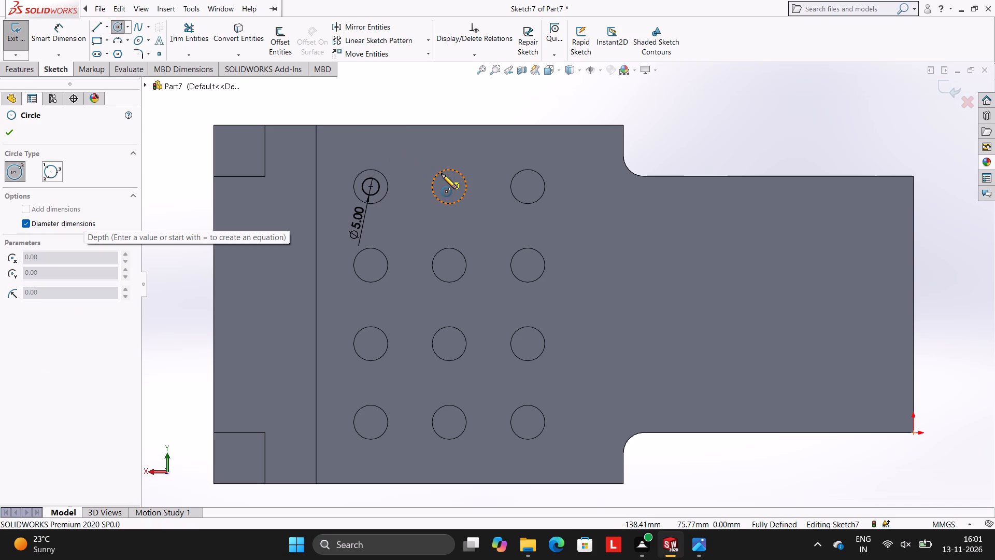
{"action": "left_click", "coordinate": [449, 186]}
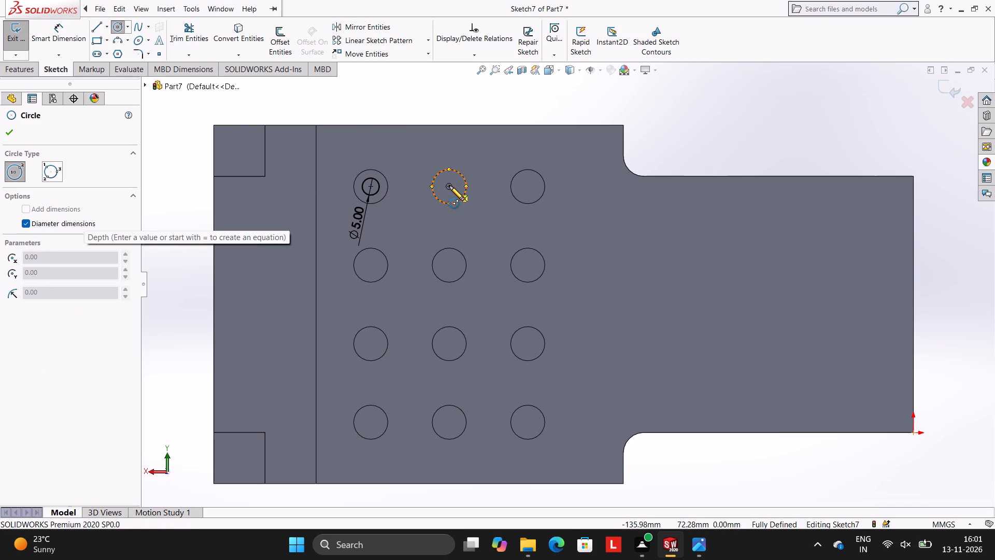
{"action": "key", "text": "5"}
{"action": "key", "text": "Return"}
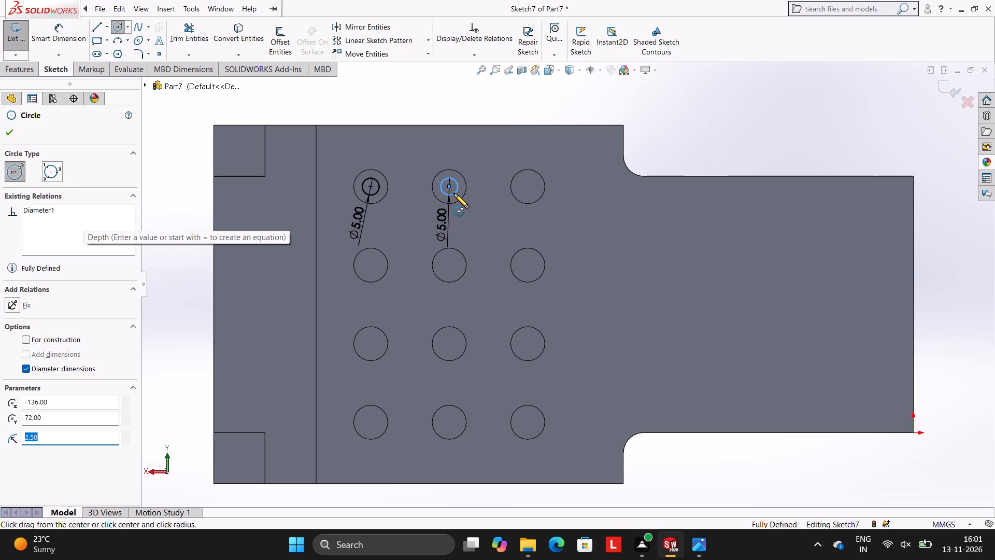
{"action": "key", "text": "grave"}
{"action": "key", "text": "Escape"}
{"action": "key", "text": "Escape"}
{"action": "key", "text": "Escape"}
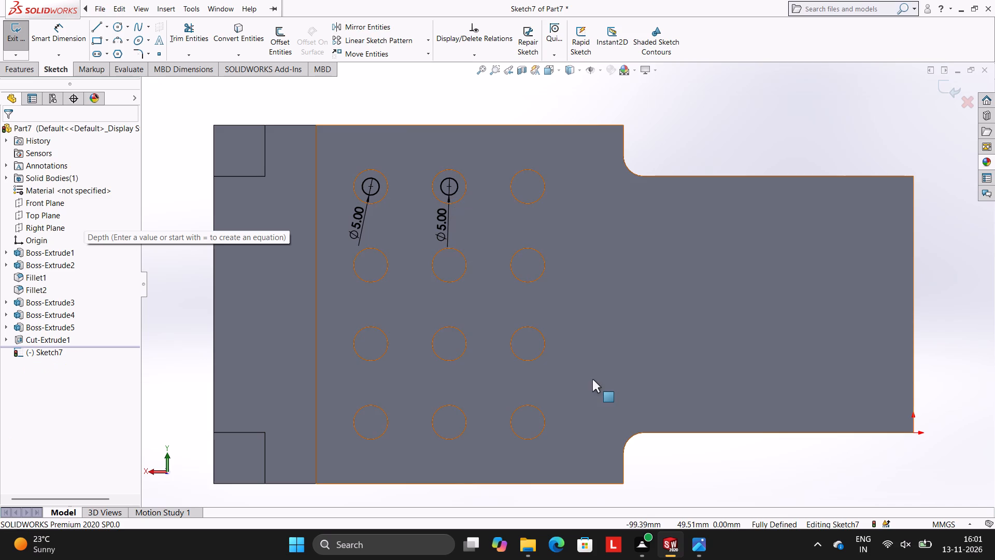
Draw a 5 mm diameter circle concentric with the top-row pocket farthest from the ledge.
{"action": "scroll", "coordinate": [524, 281], "scroll_direction": "down", "scroll_amount": 1}
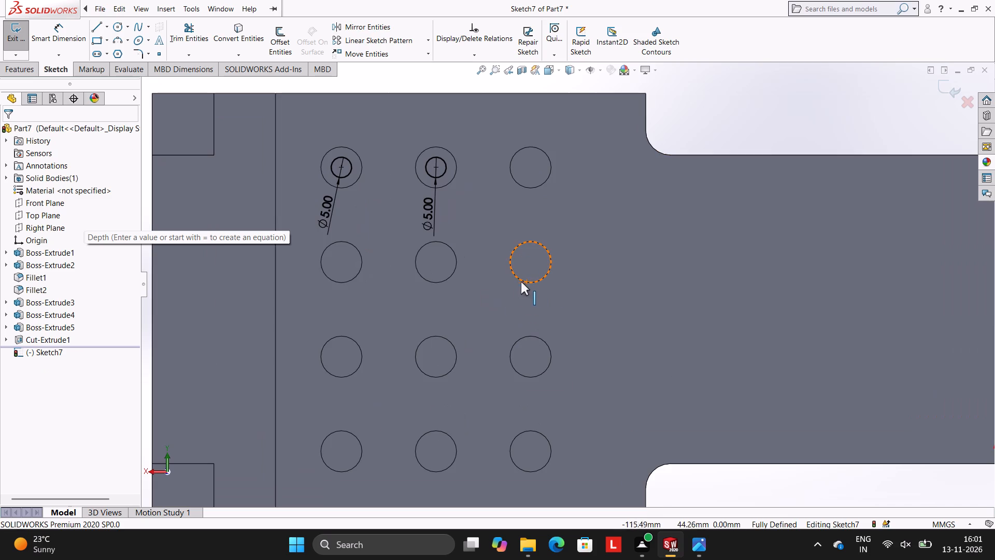
{"action": "left_click", "coordinate": [119, 30]}
{"action": "scroll", "coordinate": [546, 332], "scroll_direction": "up", "scroll_amount": 1}
{"action": "scroll", "coordinate": [549, 325], "scroll_direction": "down", "scroll_amount": 3}
{"action": "scroll", "coordinate": [563, 157], "scroll_direction": "up", "scroll_amount": 2}
{"action": "scroll", "coordinate": [566, 144], "scroll_direction": "down", "scroll_amount": 6}
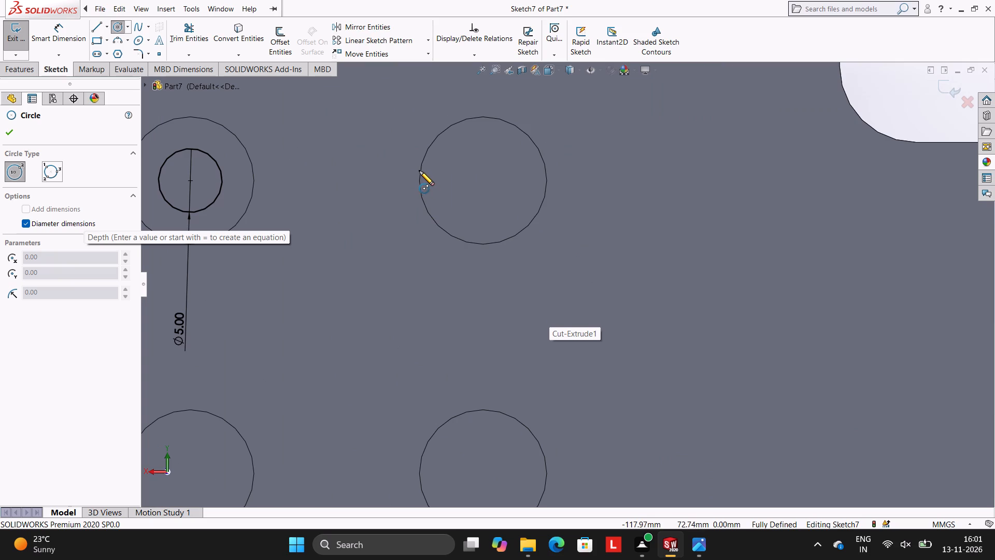
{"action": "left_click", "coordinate": [481, 180]}
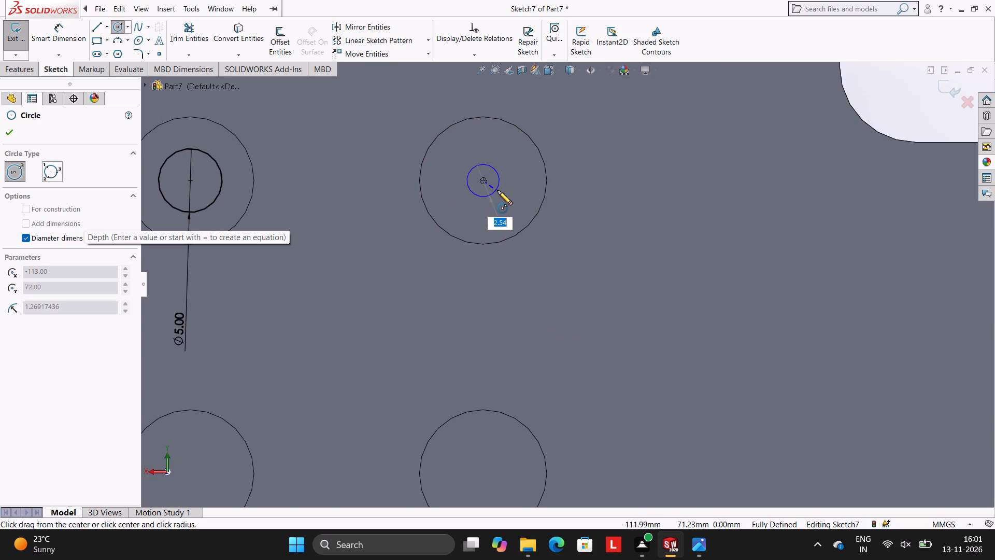
{"action": "key", "text": "5"}
{"action": "key", "text": "Return"}
Draw 5 mm diameter circles concentric with all three pockets of the second row.
{"action": "scroll", "coordinate": [523, 243], "scroll_direction": "up", "scroll_amount": 3}
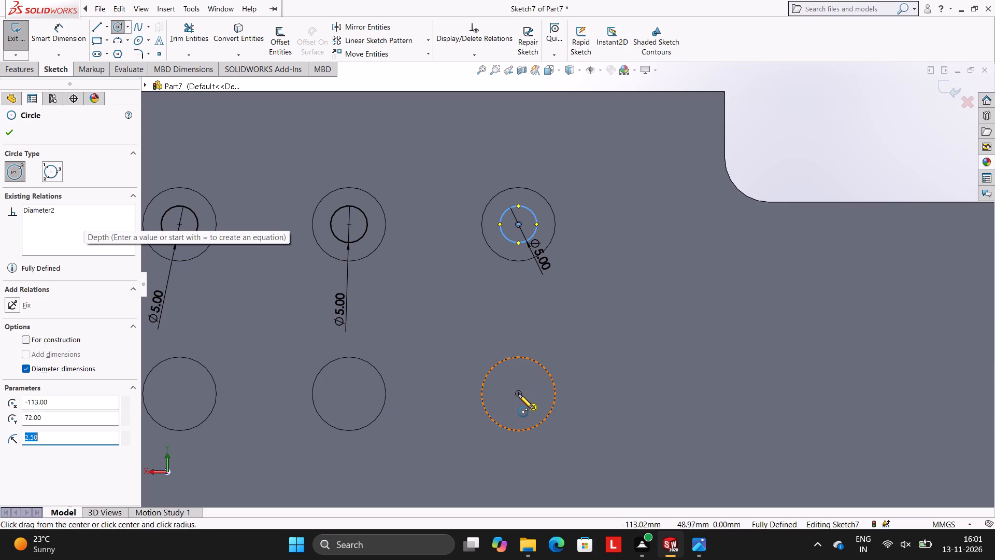
{"action": "left_click", "coordinate": [518, 394]}
{"action": "key", "text": "5"}
{"action": "key", "text": "Return"}
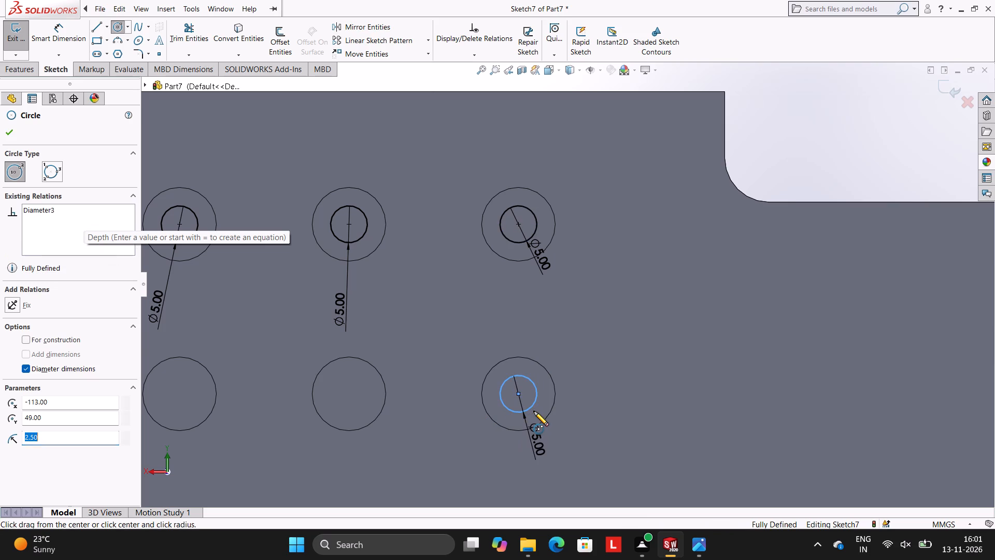
{"action": "left_click", "coordinate": [348, 394]}
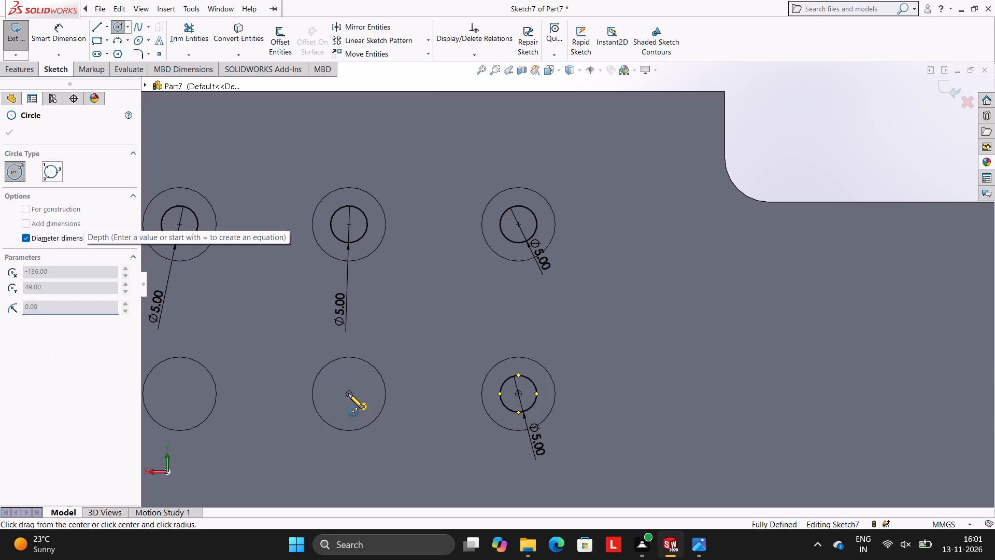
{"action": "key", "text": "5"}
{"action": "key", "text": "Return"}
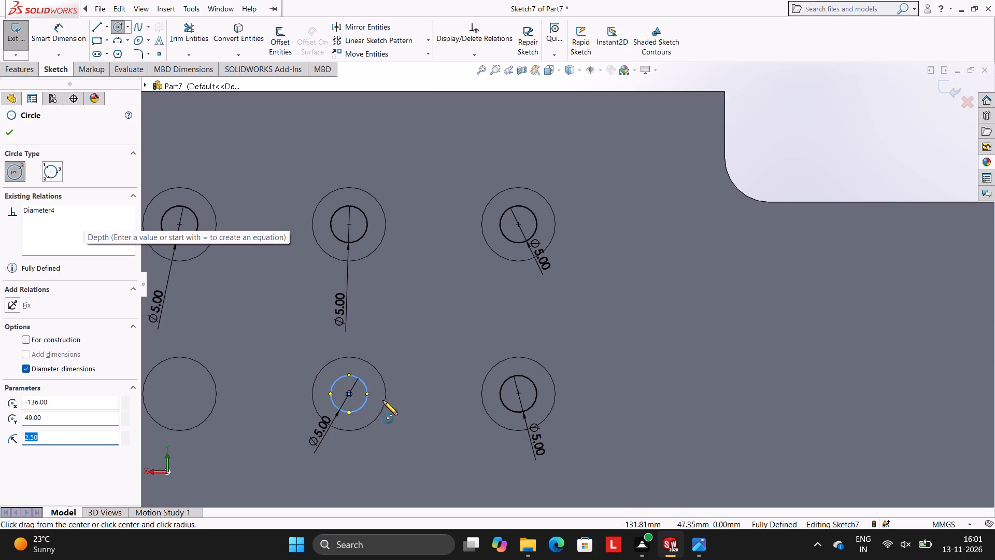
{"action": "scroll", "coordinate": [383, 394], "scroll_direction": "up", "scroll_amount": 3}
{"action": "scroll", "coordinate": [383, 394], "scroll_direction": "down", "scroll_amount": 2}
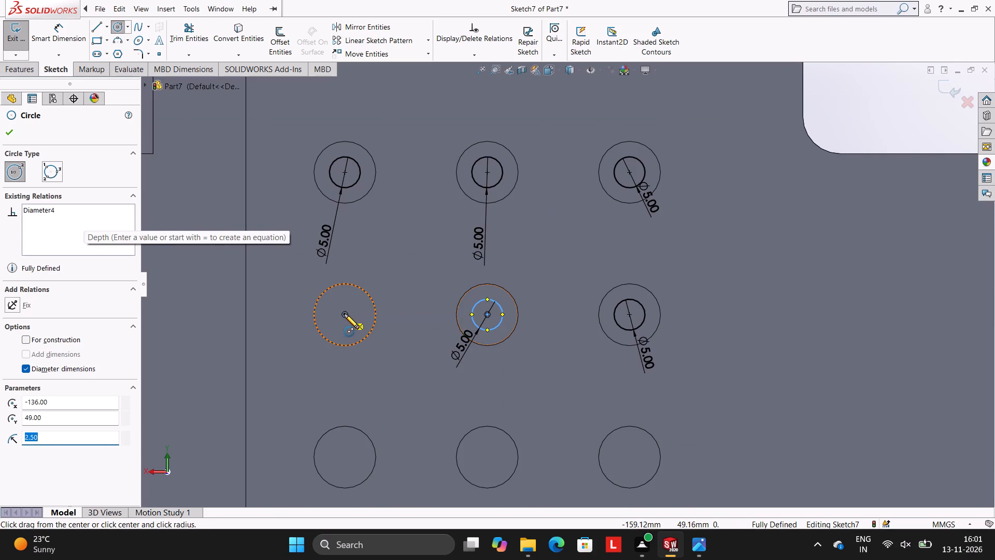
{"action": "left_click", "coordinate": [344, 314]}
{"action": "key", "text": "5"}
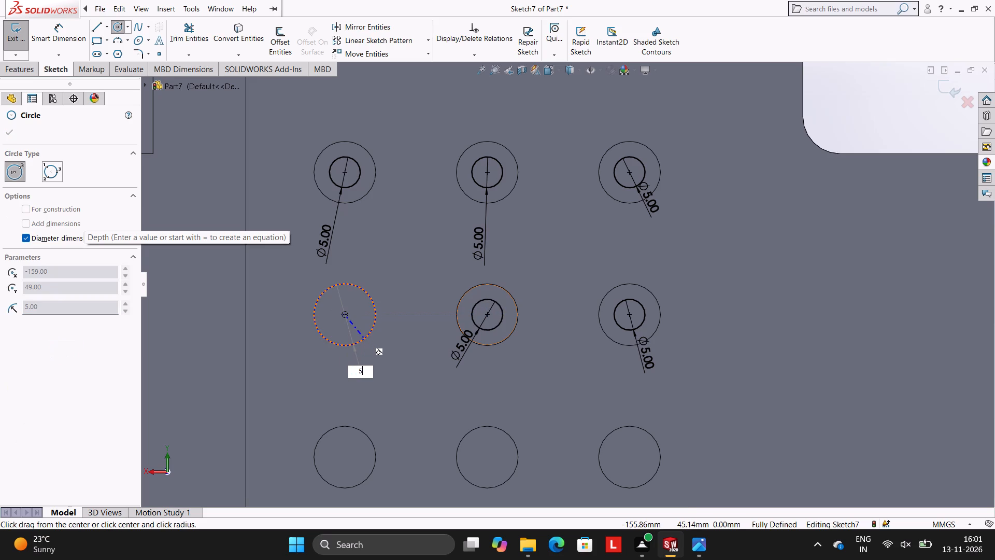
{"action": "key", "text": "Return"}
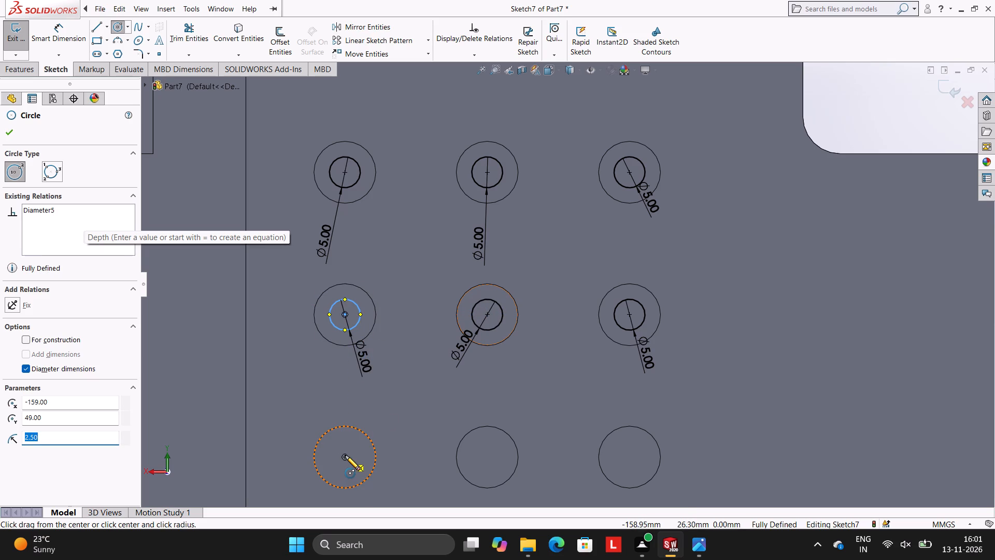
Draw 5 mm diameter circles concentric with all three pockets of the third row.
{"action": "left_click", "coordinate": [345, 456]}
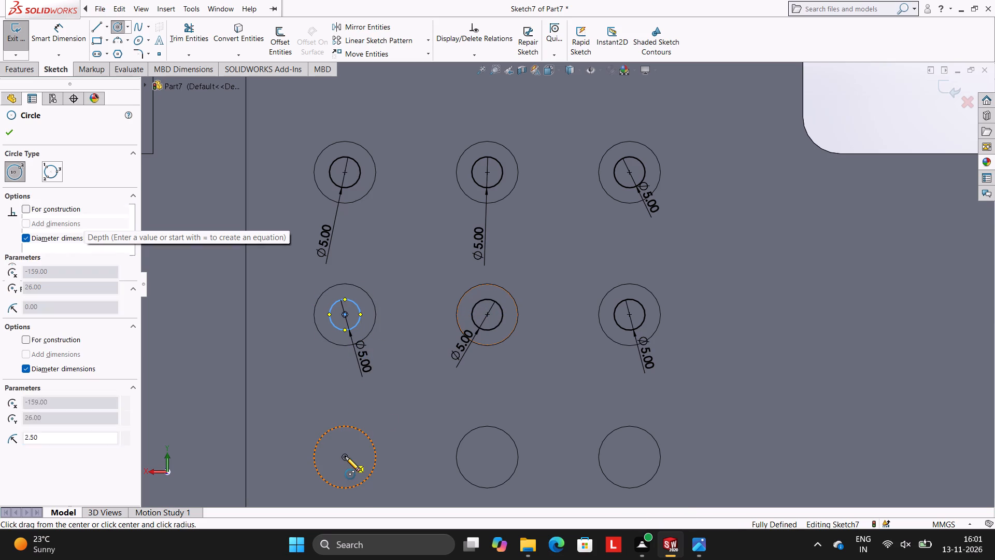
{"action": "key", "text": "5"}
{"action": "key", "text": "Return"}
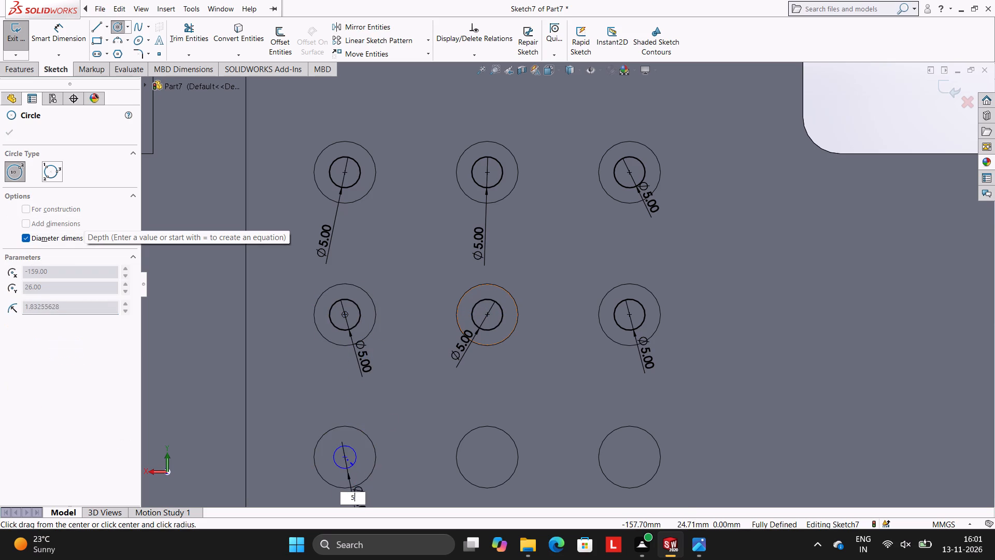
{"action": "left_click", "coordinate": [488, 456]}
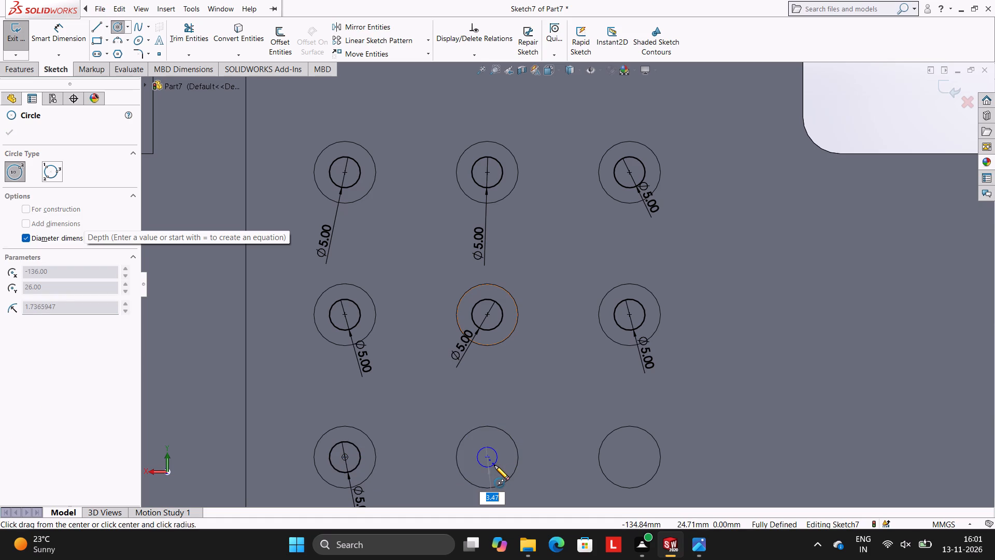
{"action": "key", "text": "5"}
{"action": "key", "text": "Return"}
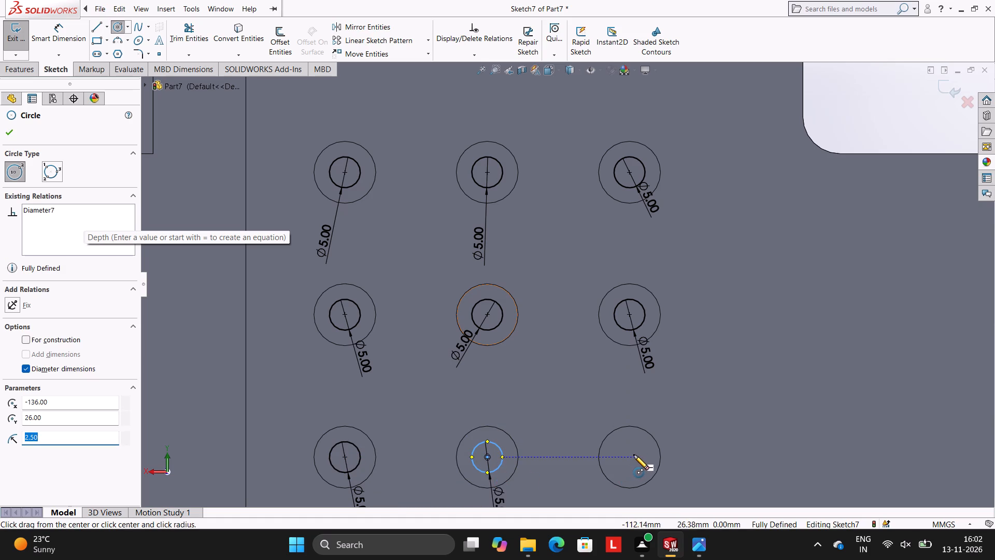
{"action": "left_click", "coordinate": [630, 458]}
{"action": "key", "text": "5"}
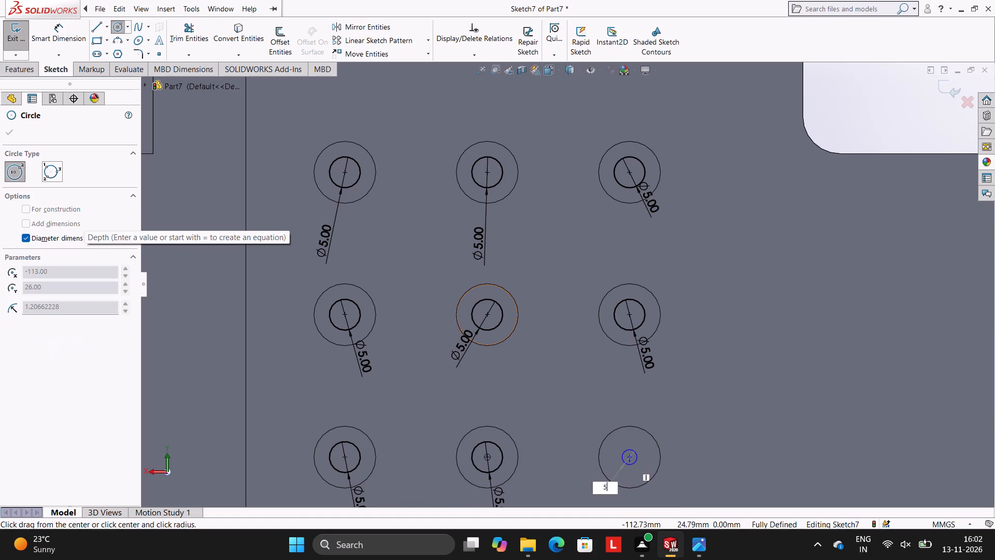
{"action": "key", "text": "Return"}
Draw 5 mm diameter circles concentric with the bottom-row pockets in the ledge-side and middle columns.
{"action": "scroll", "coordinate": [663, 433], "scroll_direction": "up", "scroll_amount": 6}
{"action": "scroll", "coordinate": [610, 406], "scroll_direction": "down", "scroll_amount": 3}
{"action": "scroll", "coordinate": [545, 348], "scroll_direction": "down", "scroll_amount": 2}
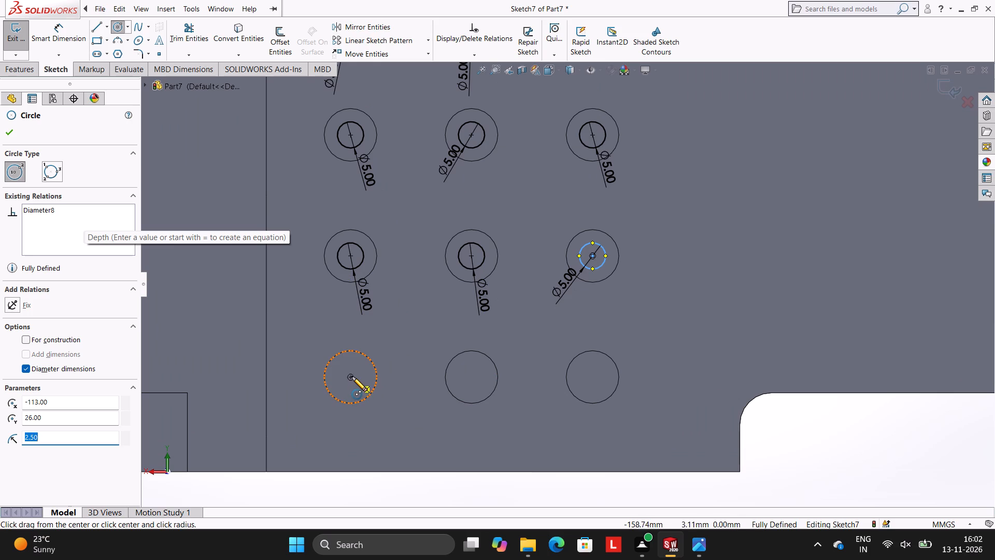
{"action": "left_click", "coordinate": [349, 376]}
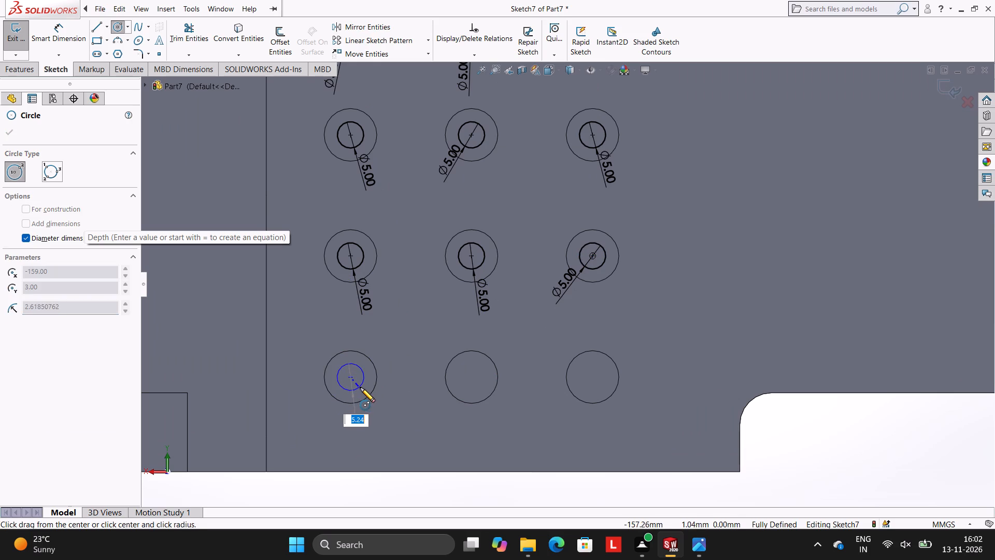
{"action": "key", "text": "5"}
{"action": "key", "text": "Return"}
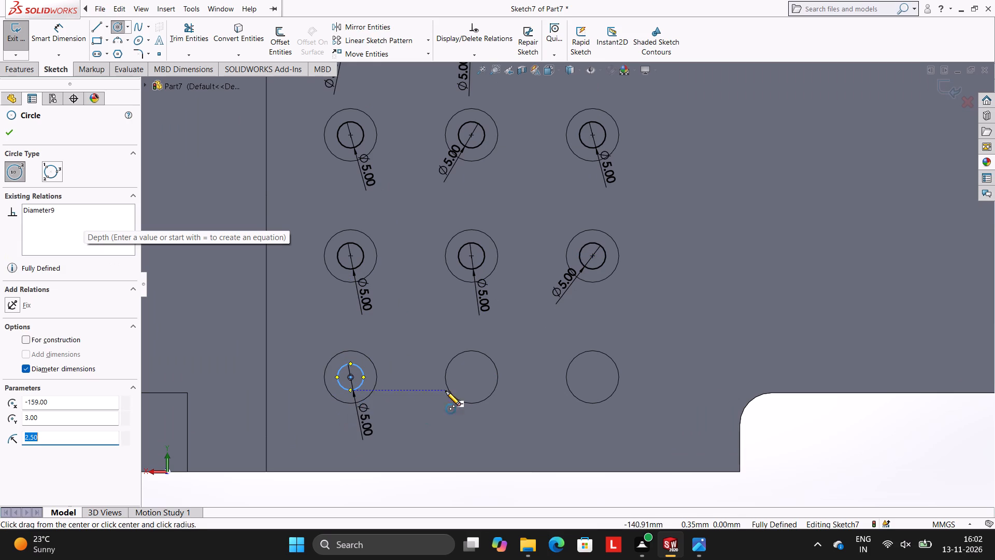
{"action": "left_click", "coordinate": [471, 377]}
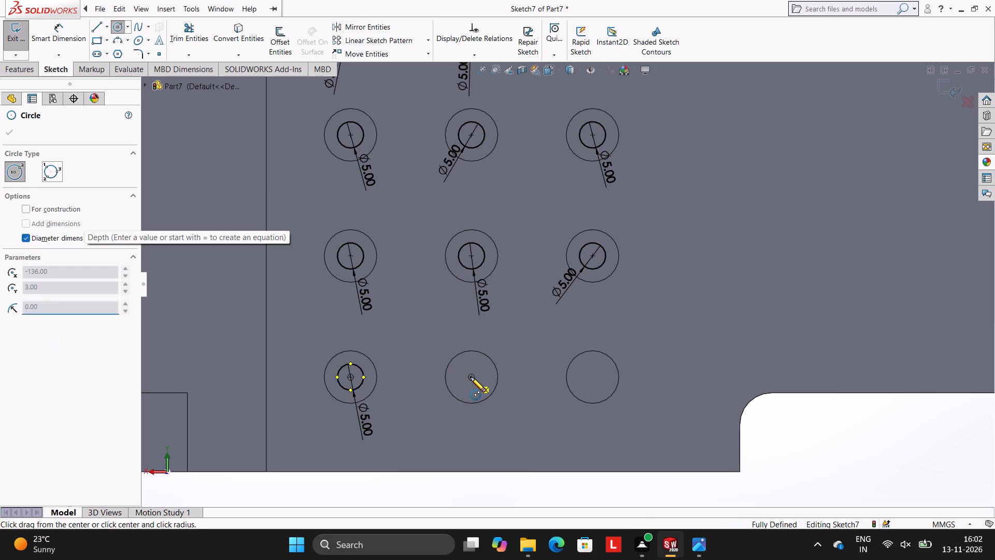
{"action": "key", "text": "5"}
{"action": "key", "text": "Return"}
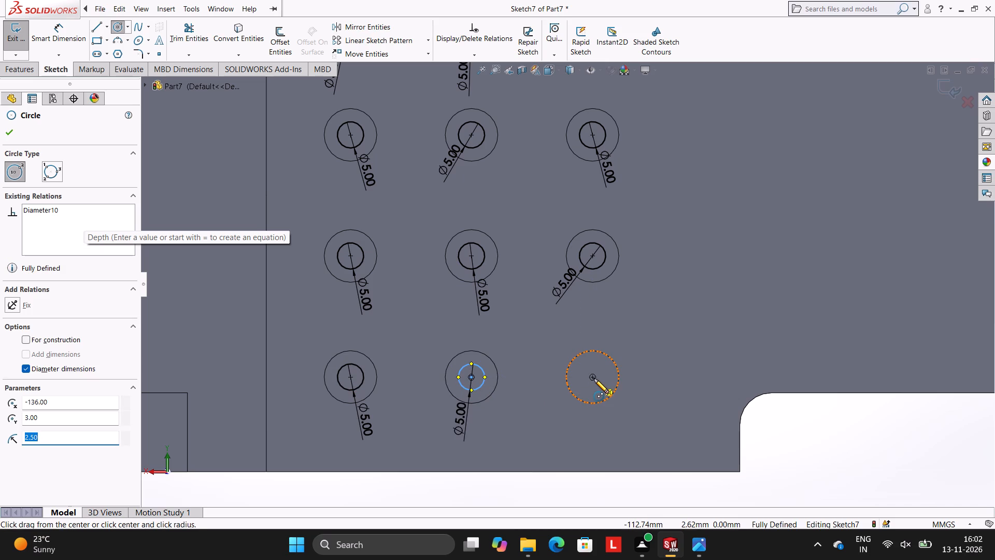
Draw a 5 mm diameter circle concentric with the bottom-row pocket farthest from the ledge.
{"action": "left_click", "coordinate": [593, 377]}
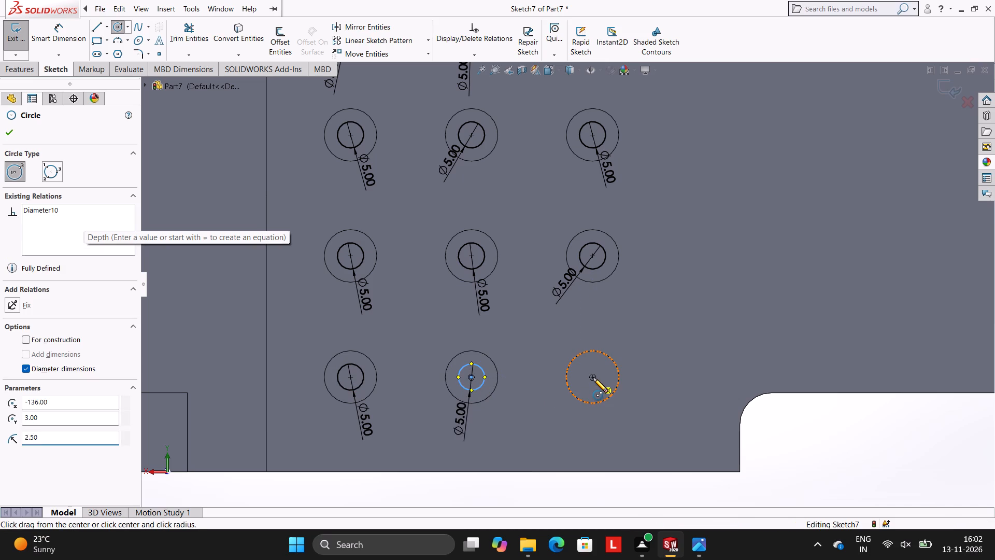
{"action": "key", "text": "5"}
{"action": "key", "text": "Return"}
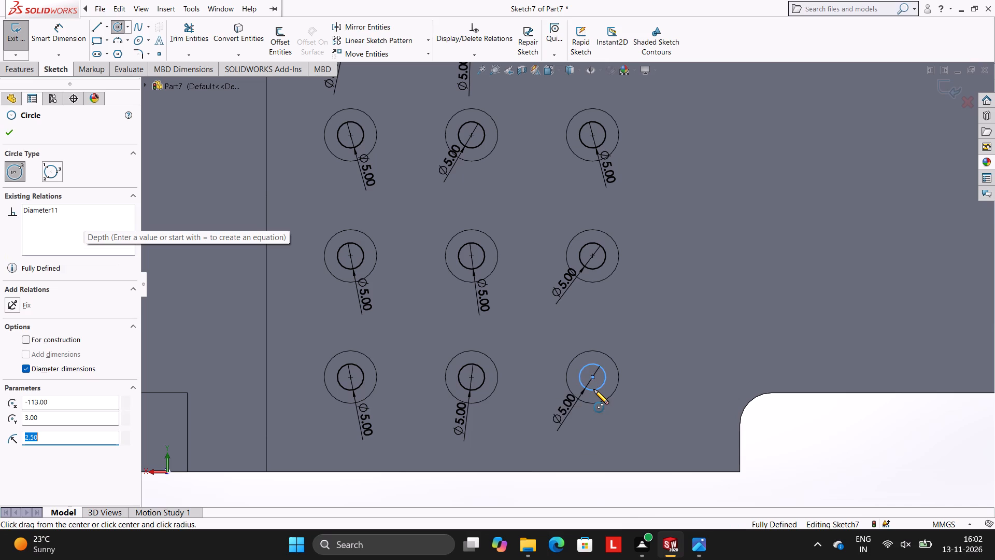
{"action": "key", "text": "Escape"}
{"action": "key", "text": "Escape"}
Cut-extrude the twelve 5 mm circles to a blind depth of 10 mm from the sketch plane.
{"action": "scroll", "coordinate": [648, 259], "scroll_direction": "up", "scroll_amount": 3}
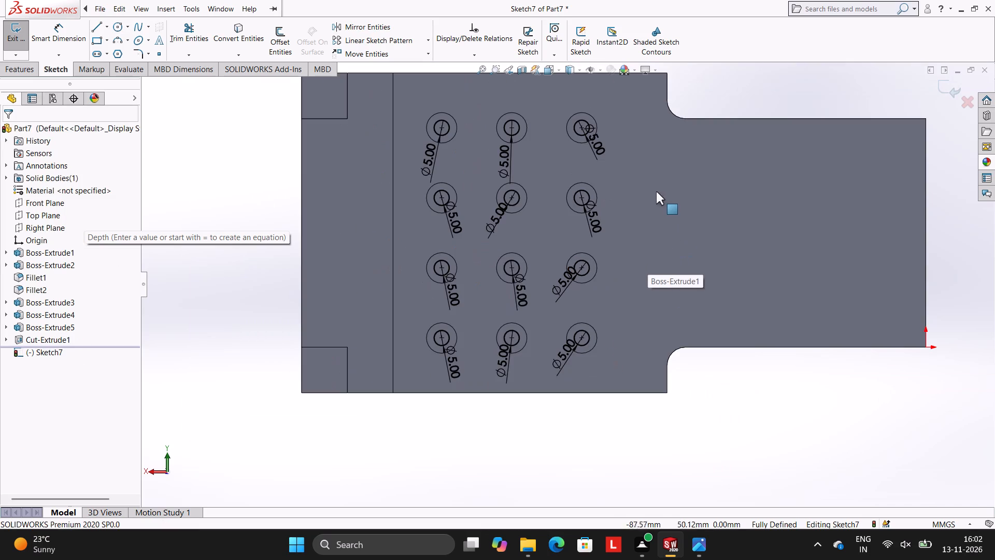
{"action": "scroll", "coordinate": [655, 190], "scroll_direction": "up", "scroll_amount": 2}
{"action": "scroll", "coordinate": [652, 195], "scroll_direction": "down", "scroll_amount": 2}
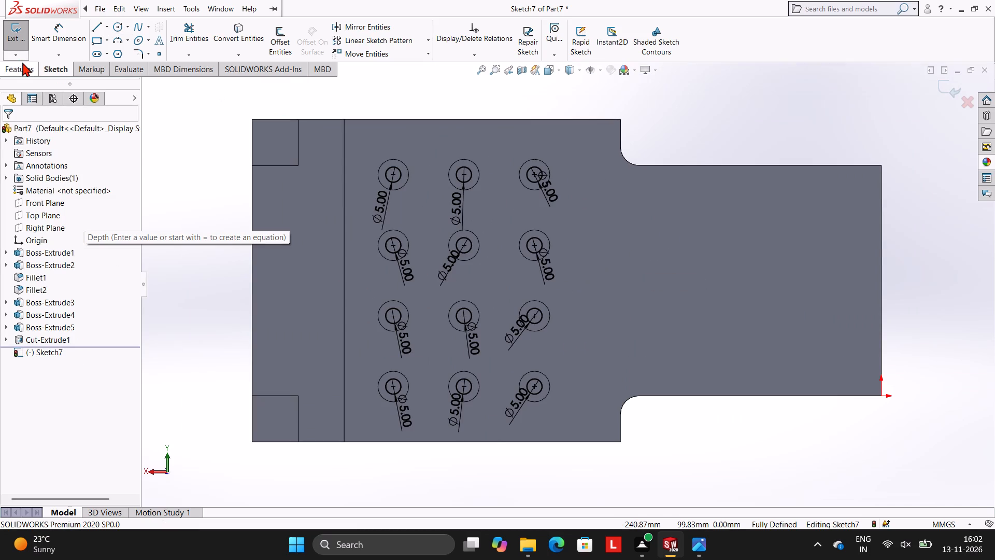
{"action": "left_click", "coordinate": [24, 71]}
{"action": "left_click", "coordinate": [169, 47]}
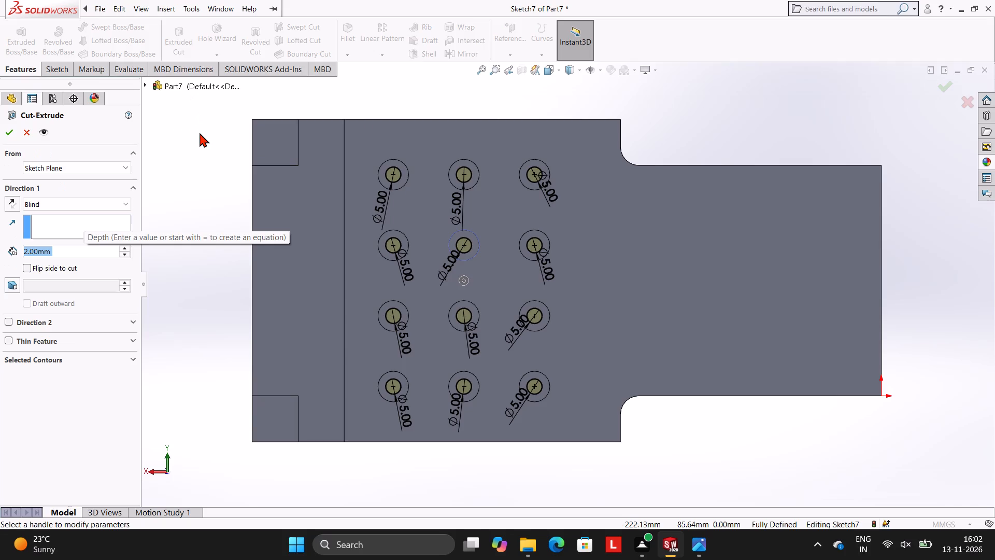
{"action": "type", "text": "10"}
{"action": "key", "text": "Return"}
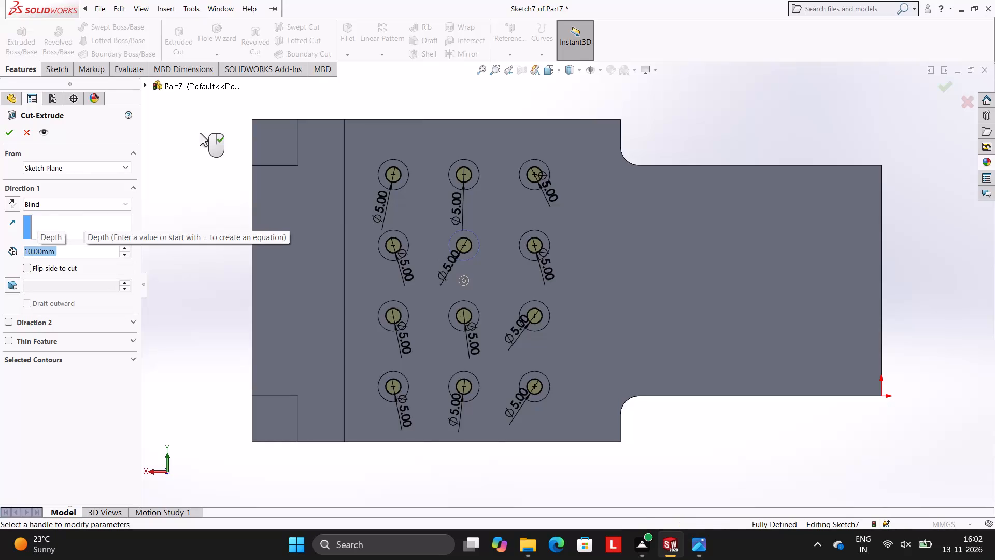
{"action": "left_click", "coordinate": [8, 132]}
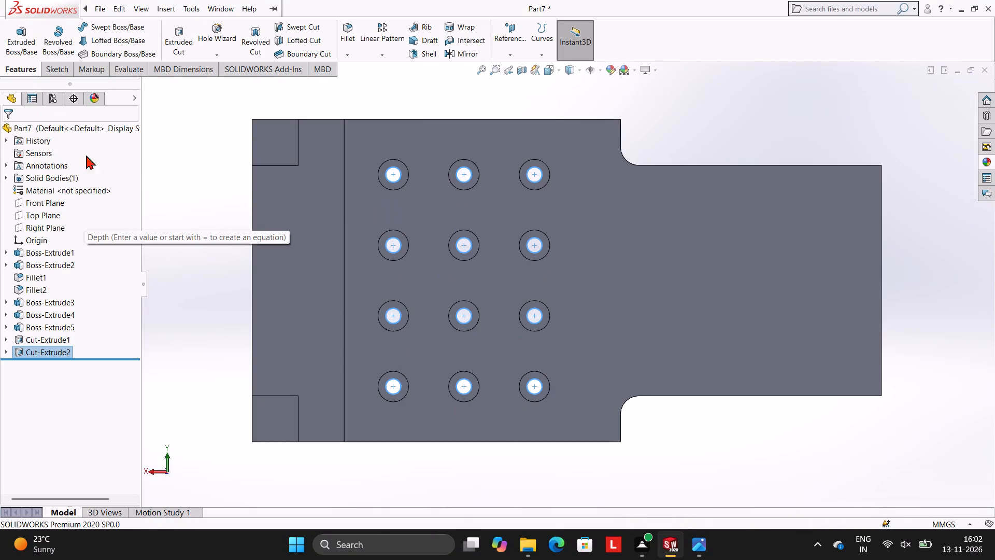
{"action": "left_click", "coordinate": [198, 149]}
Start a new sketch on the plate's large pocketed face and view it face-on.
{"action": "scroll", "coordinate": [211, 165], "scroll_direction": "up", "scroll_amount": 3}
{"action": "middle_click_drag", "start_coordinate": [444, 242], "coordinate": [450, 158]}
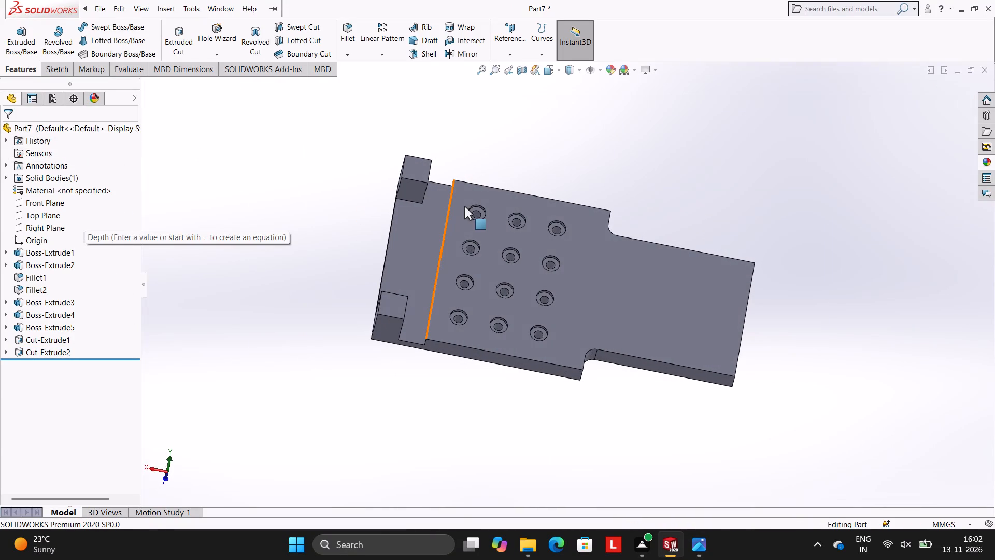
{"action": "middle_click_drag", "start_coordinate": [581, 221], "coordinate": [545, 233]}
{"action": "middle_click_drag", "start_coordinate": [607, 213], "coordinate": [670, 223]}
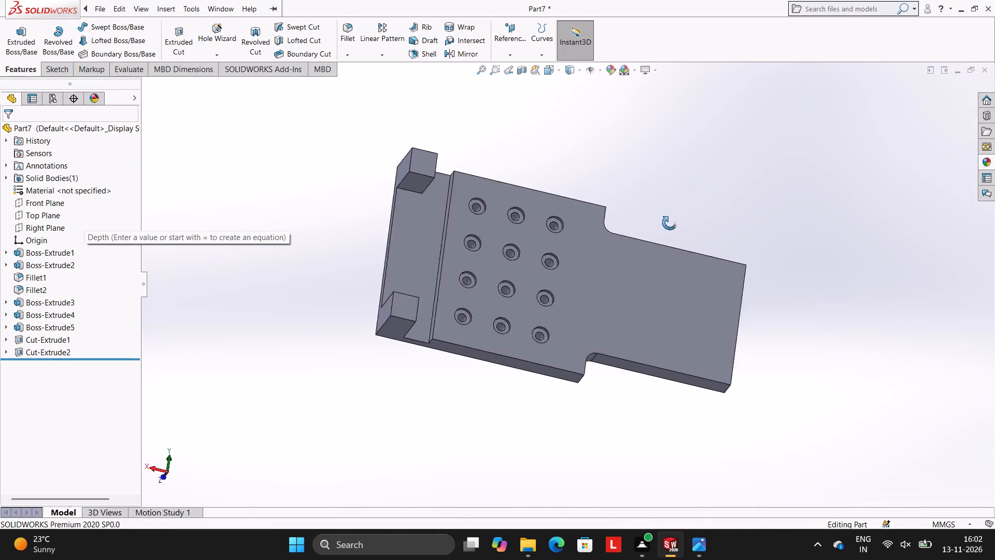
{"action": "middle_click_drag", "start_coordinate": [670, 223], "coordinate": [668, 223]}
{"action": "scroll", "coordinate": [669, 223], "scroll_direction": "up", "scroll_amount": 1}
{"action": "left_click", "coordinate": [598, 272]}
{"action": "left_click", "coordinate": [642, 242]}
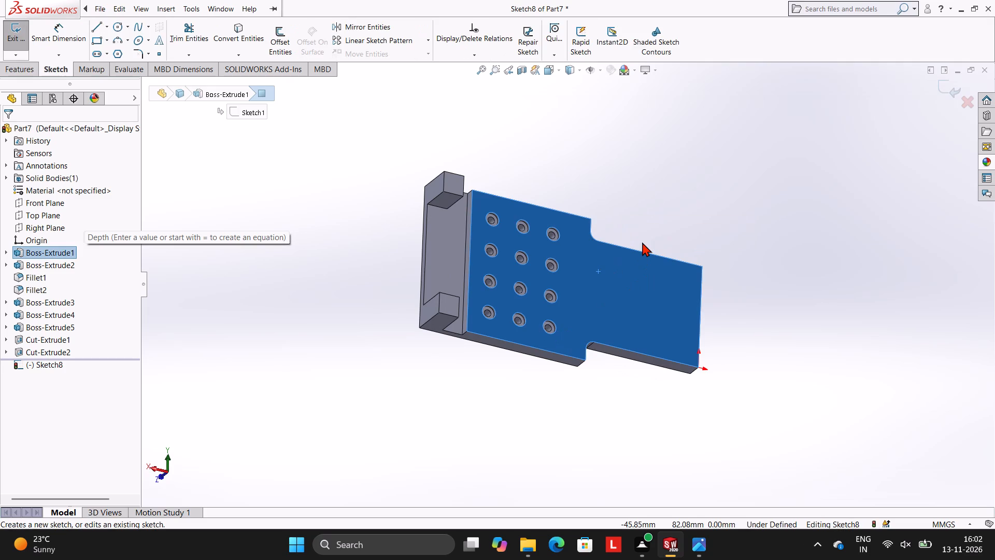
{"action": "key", "text": "ctrl+8"}
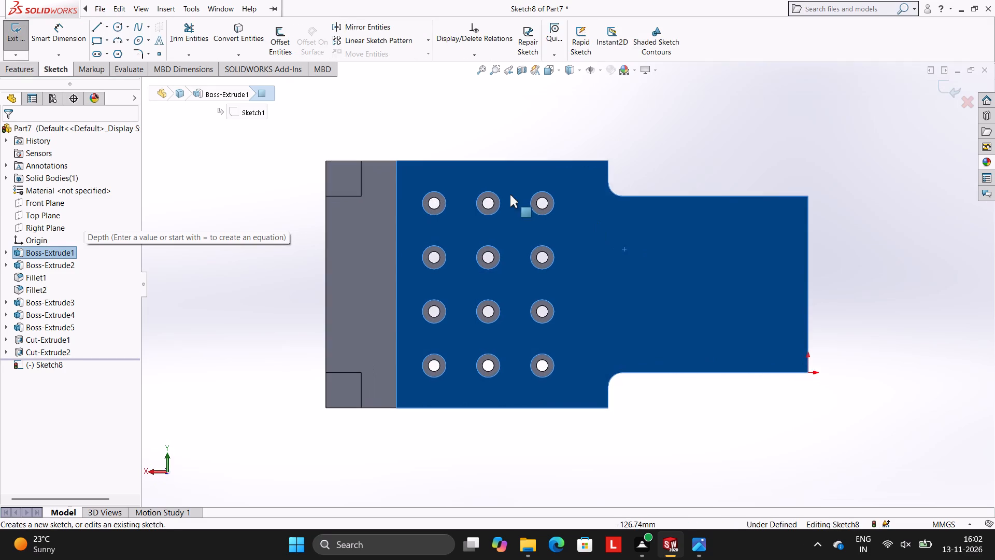
Draw two vertically aligned 8 mm diameter circles near the narrow section's end corners, centred about 15 mm from the end edge.
{"action": "scroll", "coordinate": [720, 190], "scroll_direction": "up", "scroll_amount": 2}
{"action": "scroll", "coordinate": [732, 207], "scroll_direction": "down", "scroll_amount": 3}
{"action": "scroll", "coordinate": [735, 340], "scroll_direction": "up", "scroll_amount": 2}
{"action": "scroll", "coordinate": [735, 340], "scroll_direction": "down", "scroll_amount": 2}
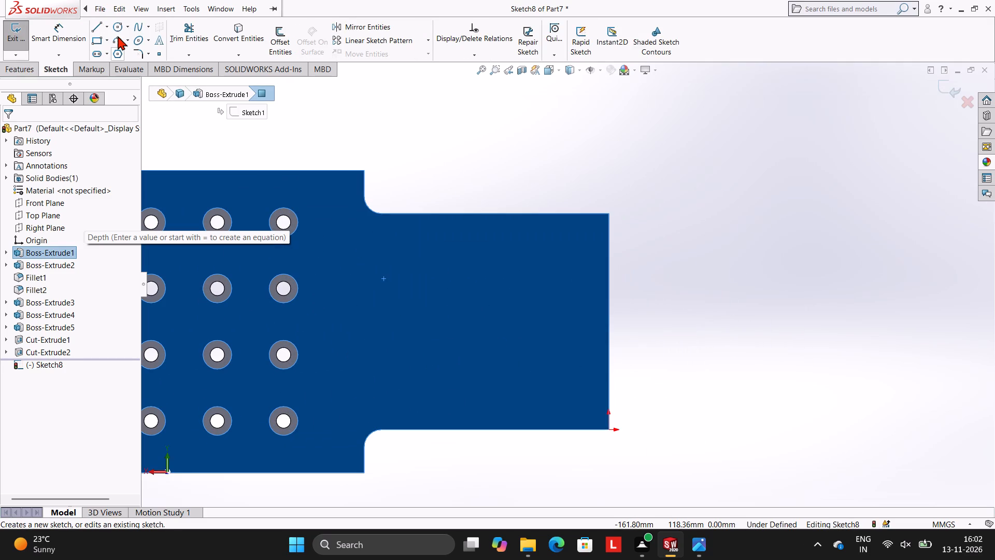
{"action": "left_click", "coordinate": [113, 25]}
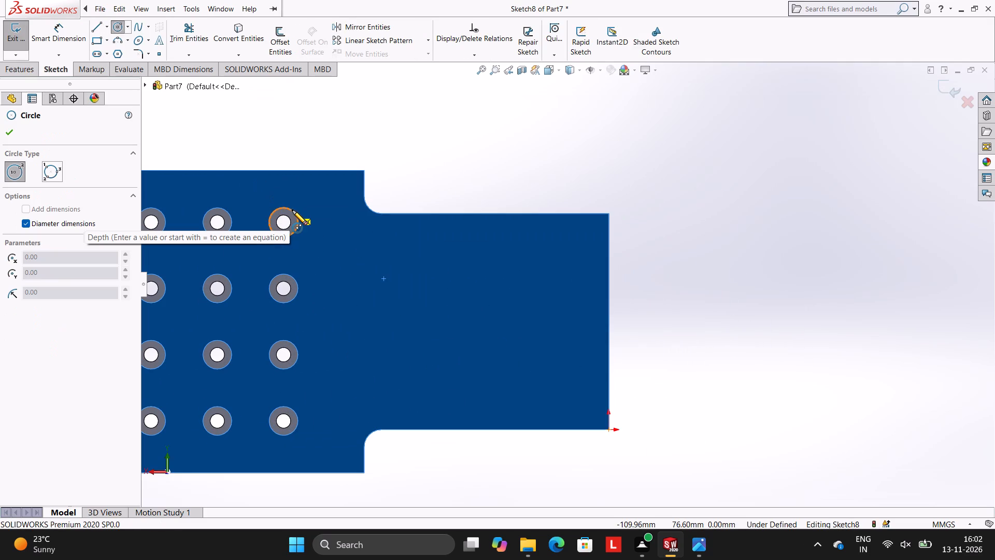
{"action": "left_click", "coordinate": [567, 247]}
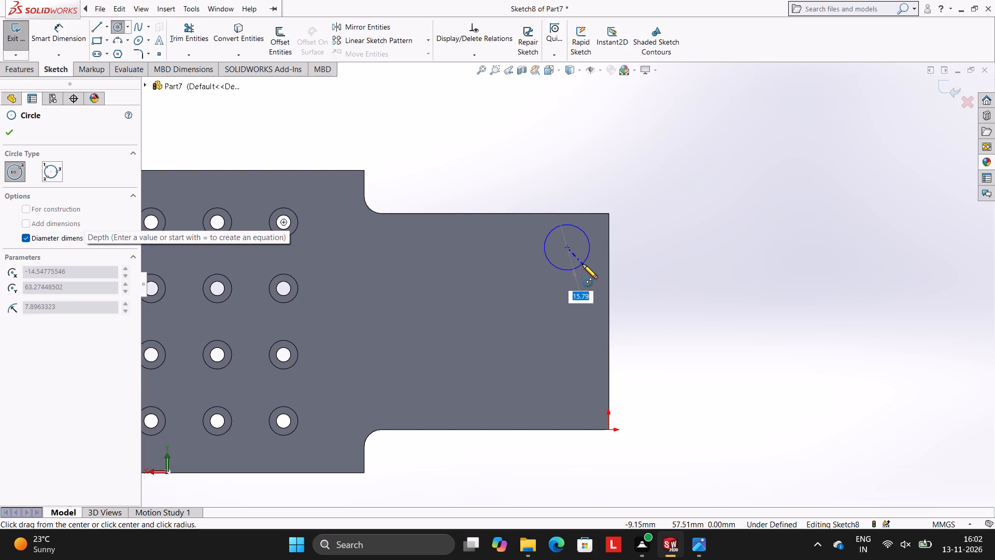
{"action": "key", "text": "8"}
{"action": "key", "text": "Return"}
{"action": "left_click", "coordinate": [570, 403]}
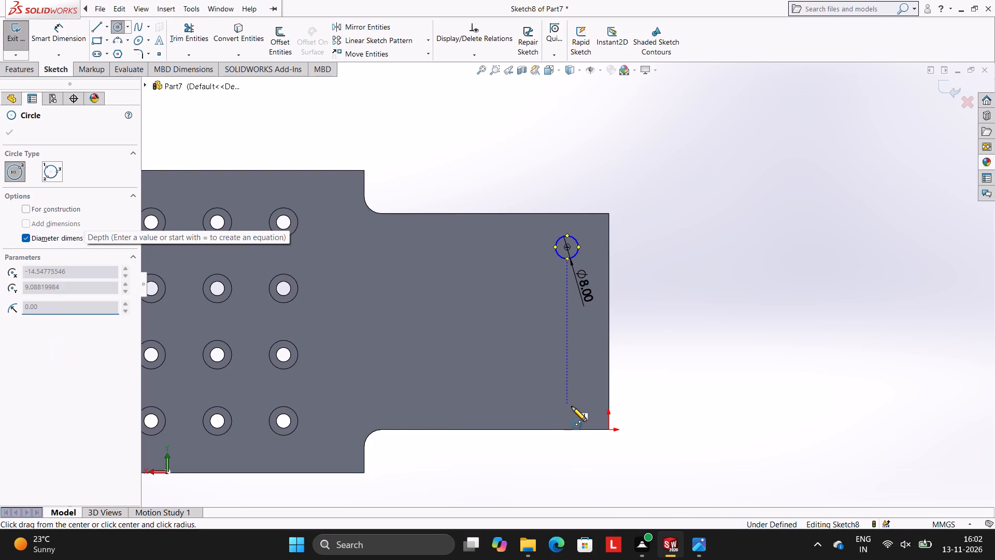
{"action": "key", "text": "8"}
{"action": "key", "text": "Return"}
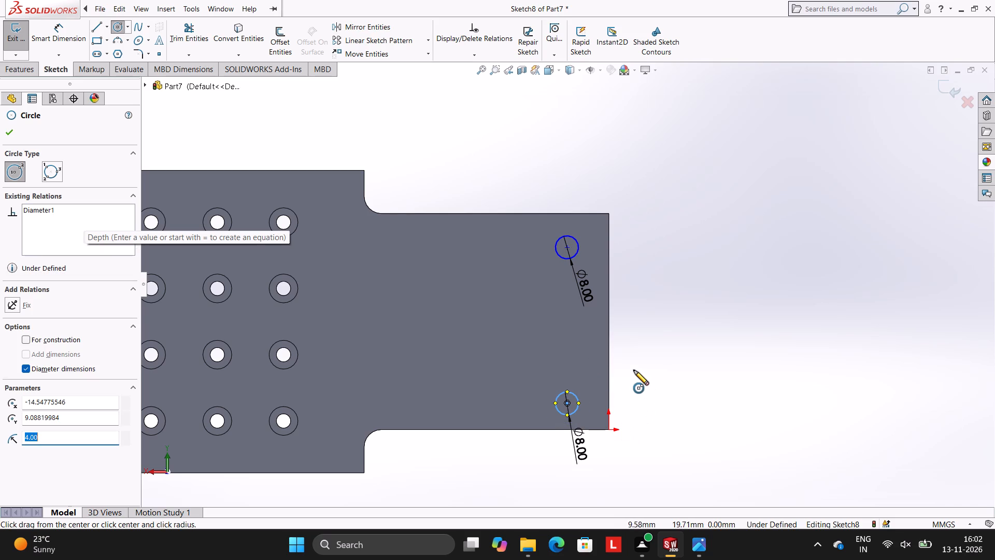
{"action": "key", "text": "Escape"}
{"action": "key", "text": "Escape"}
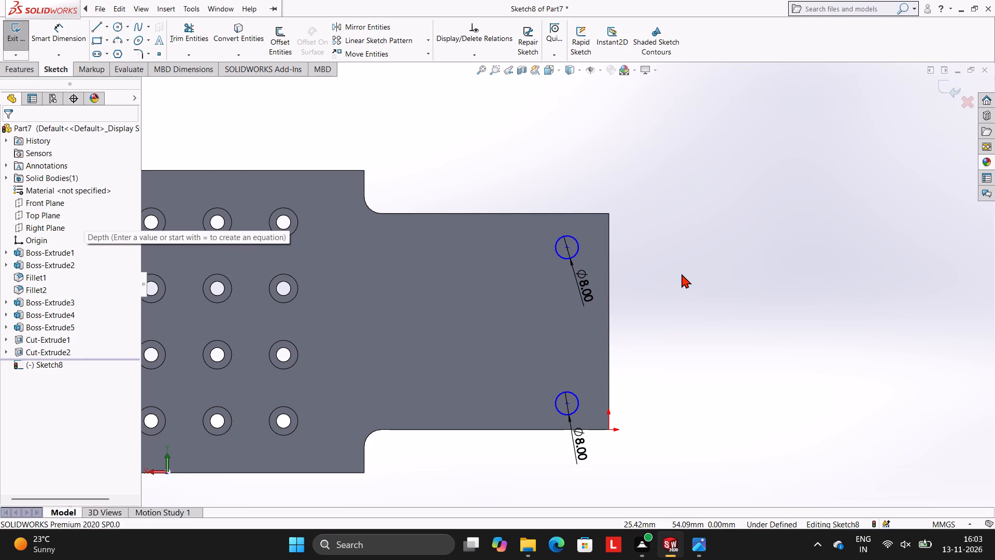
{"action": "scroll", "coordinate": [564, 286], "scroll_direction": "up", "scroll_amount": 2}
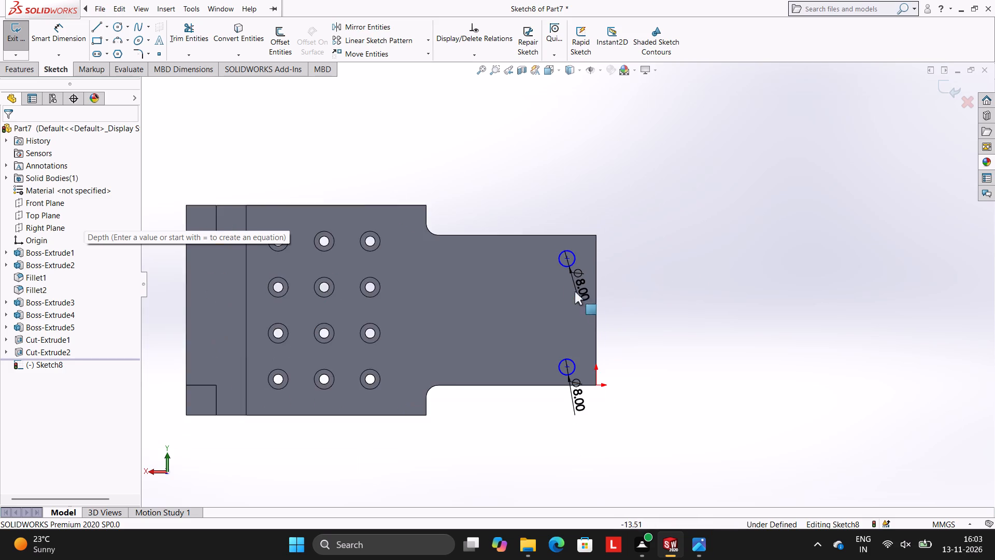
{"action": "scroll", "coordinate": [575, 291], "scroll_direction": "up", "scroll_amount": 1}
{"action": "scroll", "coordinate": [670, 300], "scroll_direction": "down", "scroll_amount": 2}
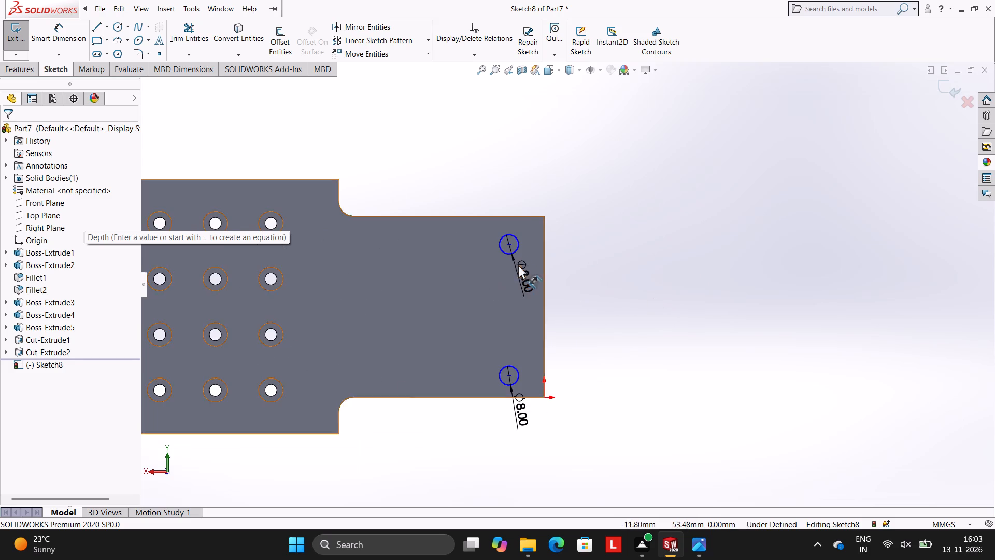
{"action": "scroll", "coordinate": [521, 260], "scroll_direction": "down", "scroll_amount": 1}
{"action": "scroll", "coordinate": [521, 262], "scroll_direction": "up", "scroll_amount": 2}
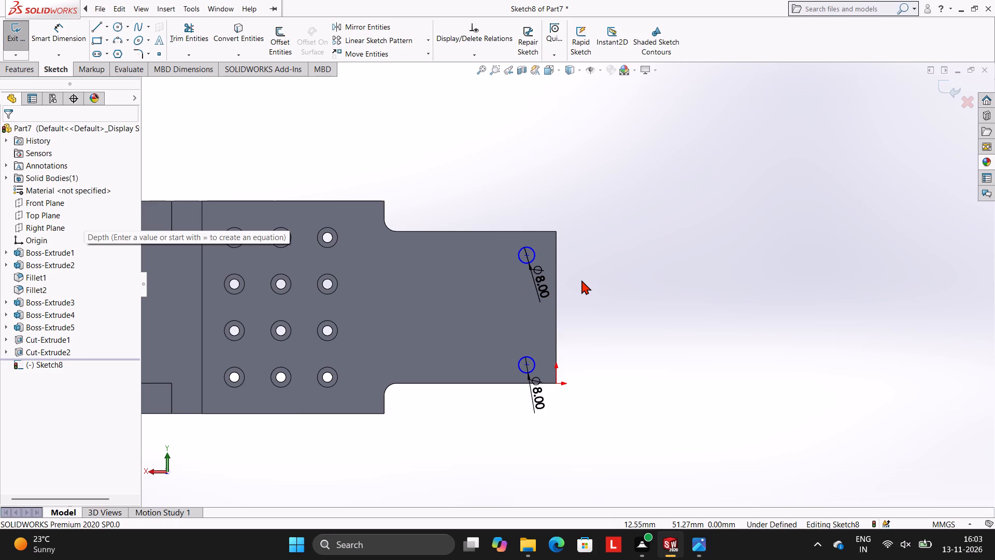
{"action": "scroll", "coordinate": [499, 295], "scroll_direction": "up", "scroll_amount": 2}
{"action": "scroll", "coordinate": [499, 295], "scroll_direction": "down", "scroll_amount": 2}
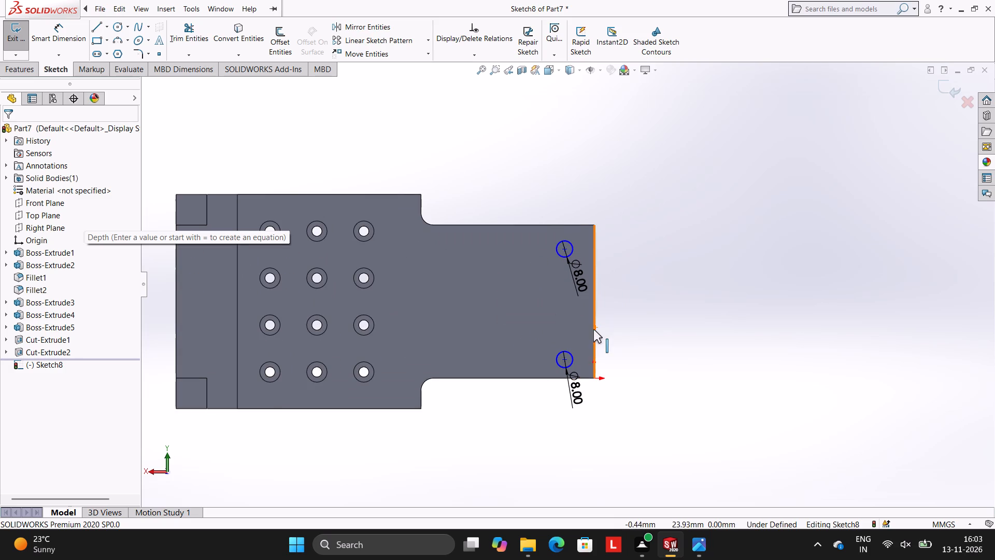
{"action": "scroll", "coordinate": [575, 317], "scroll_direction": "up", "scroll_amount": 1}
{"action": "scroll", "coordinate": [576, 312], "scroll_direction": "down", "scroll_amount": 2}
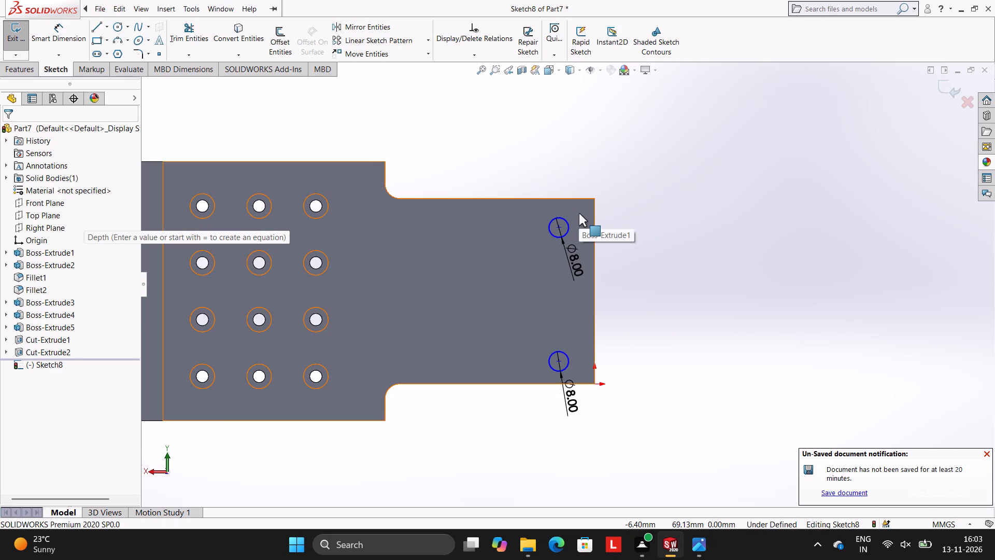
Dimension the upper 8 mm circle's centre 20 mm from the narrow section's end edge and 12 mm from its upper edge.
{"action": "left_click", "coordinate": [59, 37]}
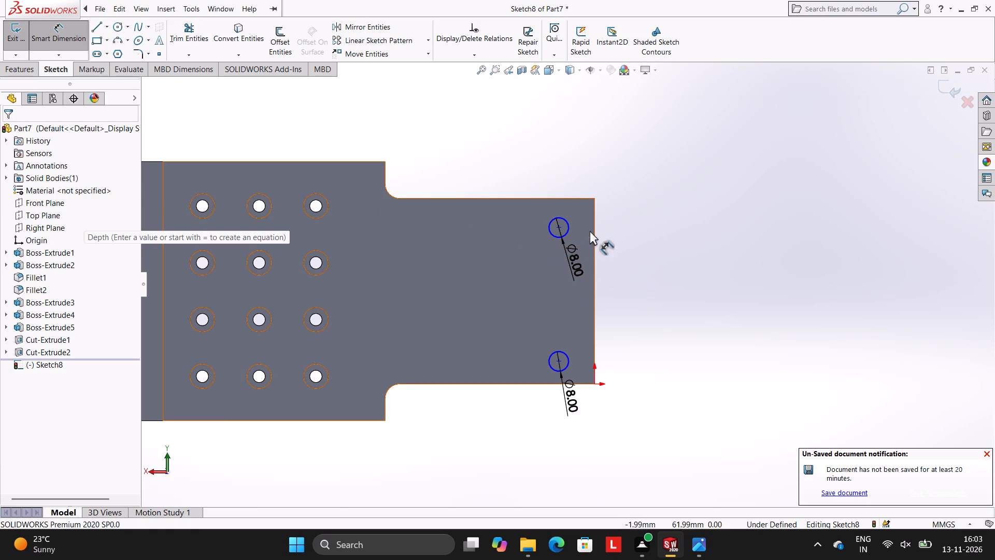
{"action": "left_click", "coordinate": [594, 221]}
{"action": "left_click", "coordinate": [558, 226]}
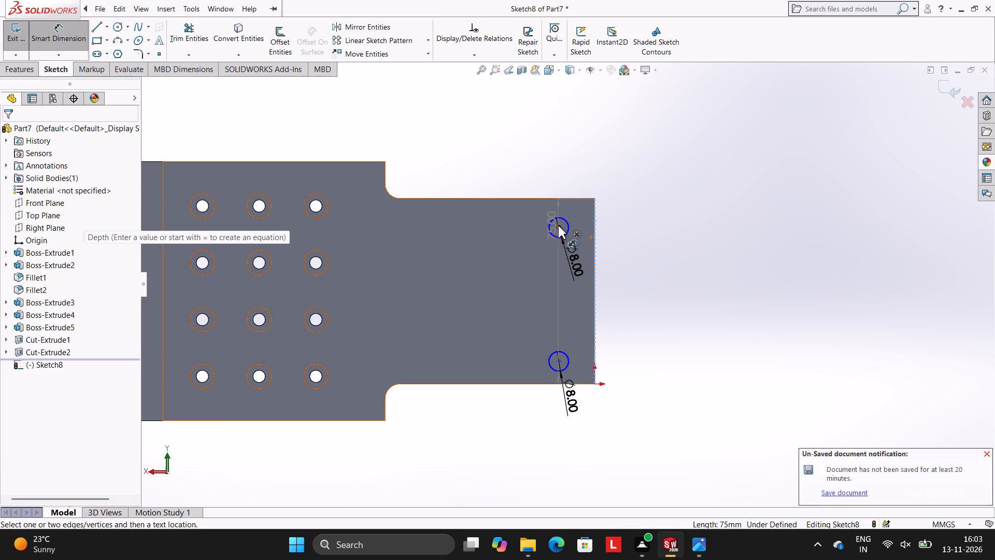
{"action": "left_click", "coordinate": [595, 144]}
{"action": "type", "text": "20"}
{"action": "key", "text": "Return"}
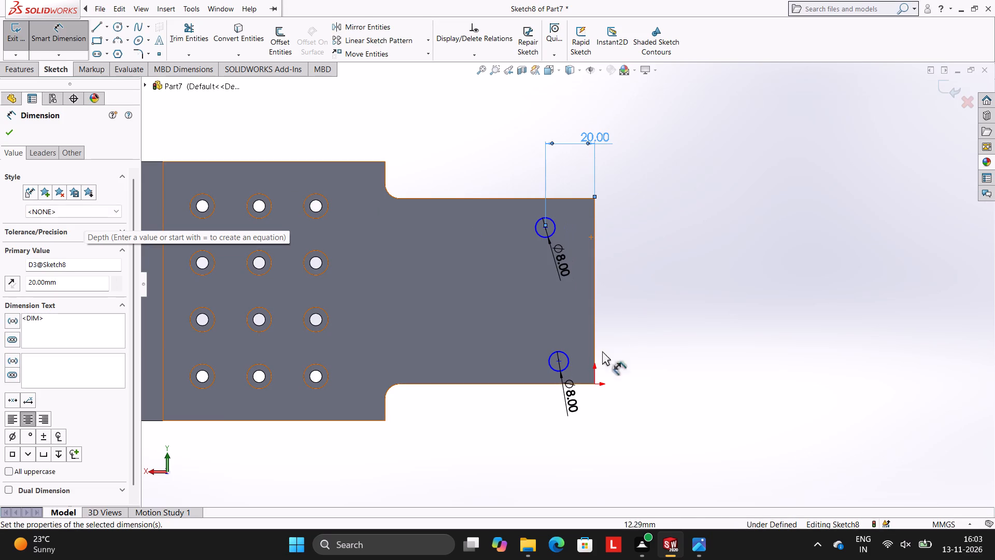
{"action": "left_click", "coordinate": [549, 200]}
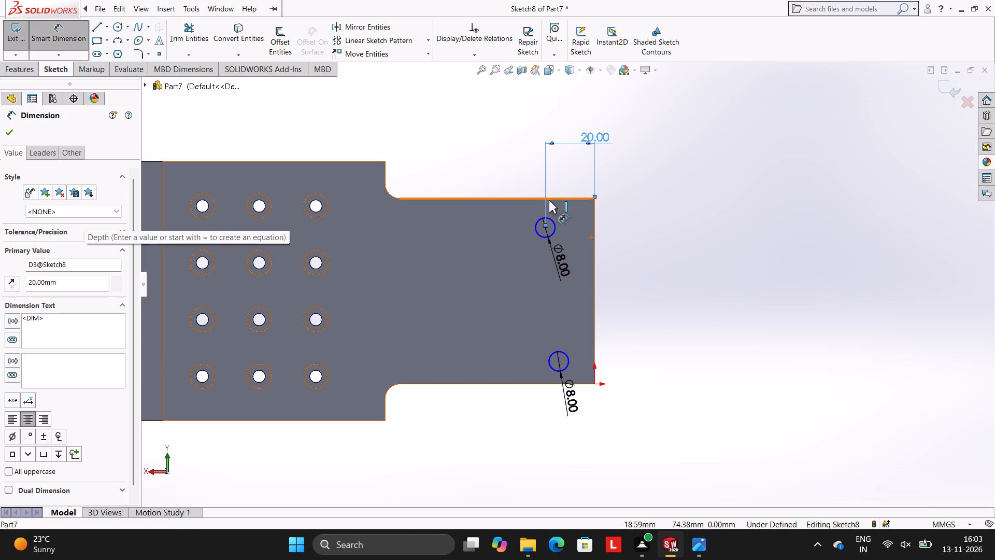
{"action": "left_click", "coordinate": [546, 230]}
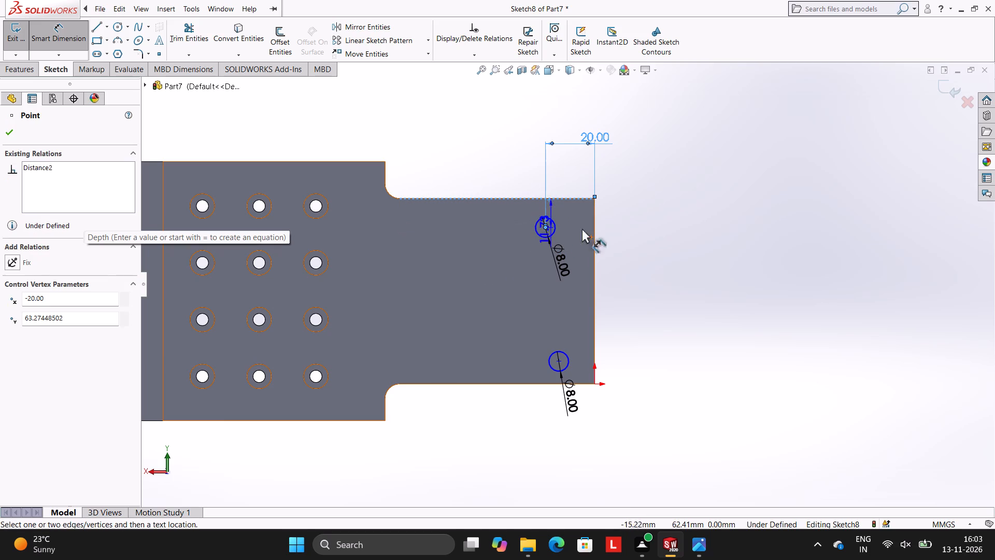
{"action": "left_click", "coordinate": [635, 219]}
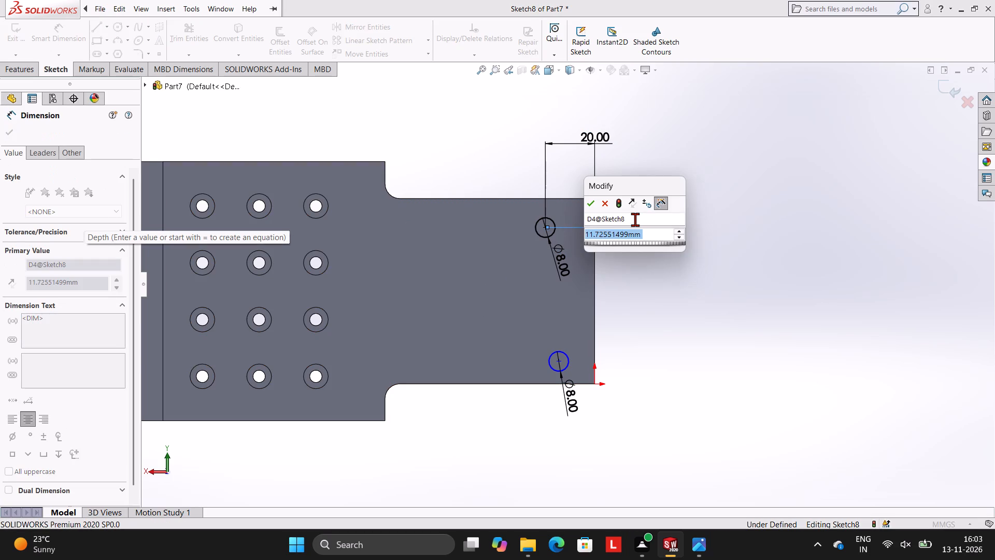
{"action": "type", "text": "12"}
{"action": "key", "text": "Return"}
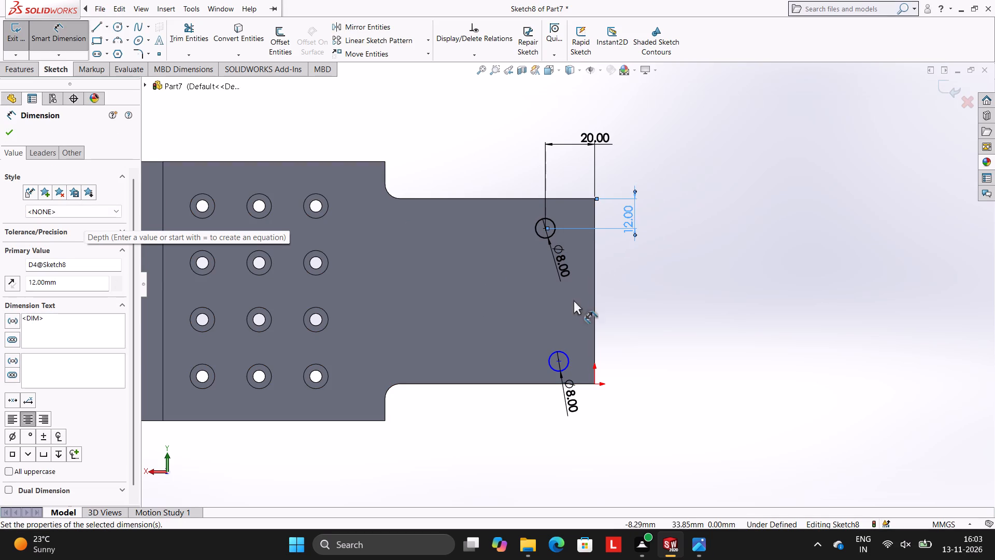
Dimension the lower 8 mm circle's centre 20 mm from the narrow section's end edge.
{"action": "left_click", "coordinate": [558, 361]}
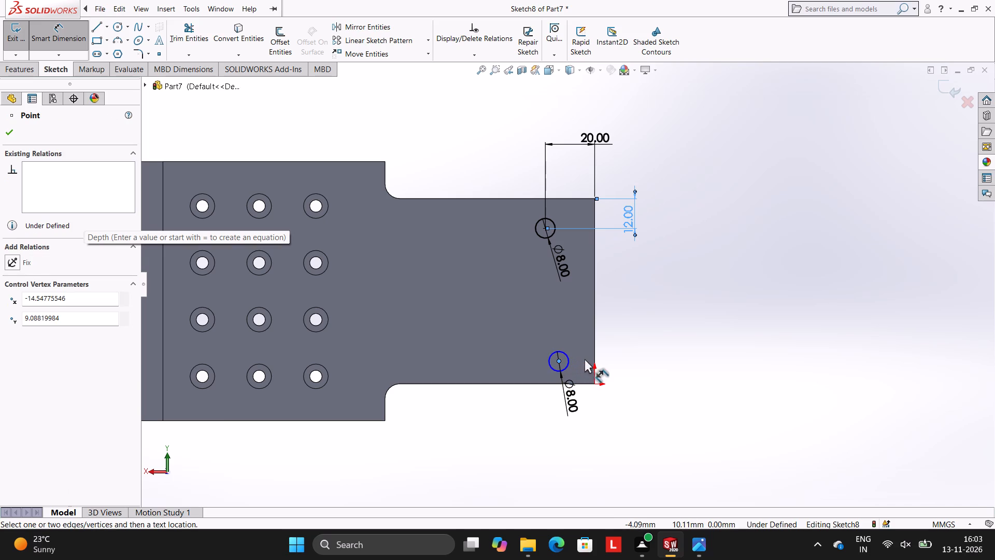
{"action": "left_click", "coordinate": [593, 358]}
{"action": "left_click", "coordinate": [593, 358]}
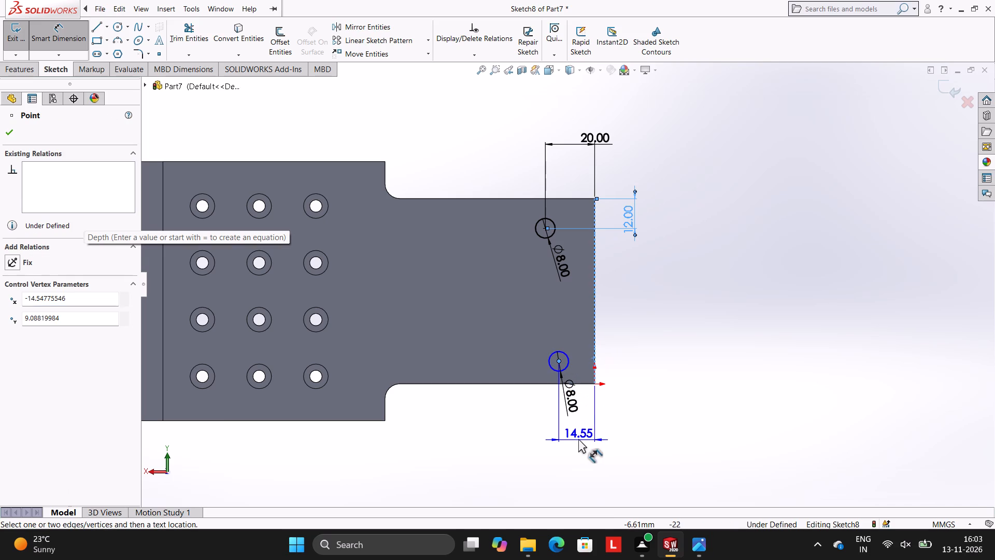
{"action": "left_click", "coordinate": [578, 439]}
{"action": "type", "text": "20"}
{"action": "key", "text": "Return"}
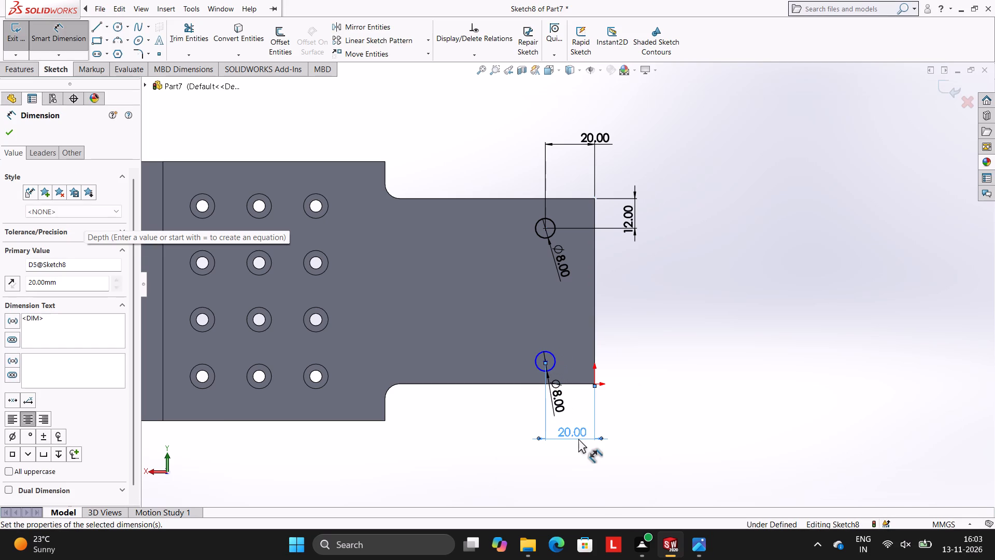
Dimension the lower 8 mm circle's centre 12 mm from the narrow section's lower edge.
{"action": "left_click", "coordinate": [545, 359]}
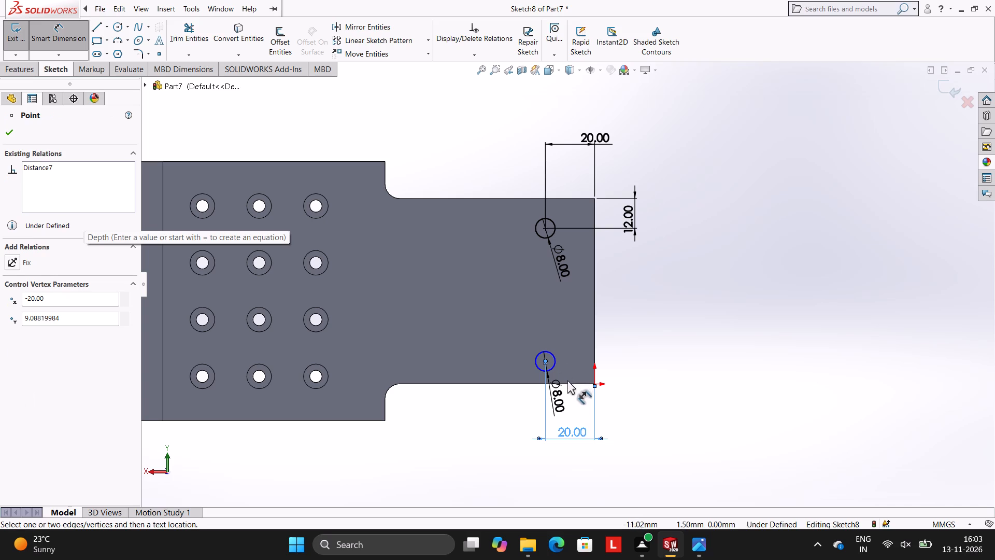
{"action": "left_click", "coordinate": [565, 383]}
{"action": "left_click", "coordinate": [622, 365]}
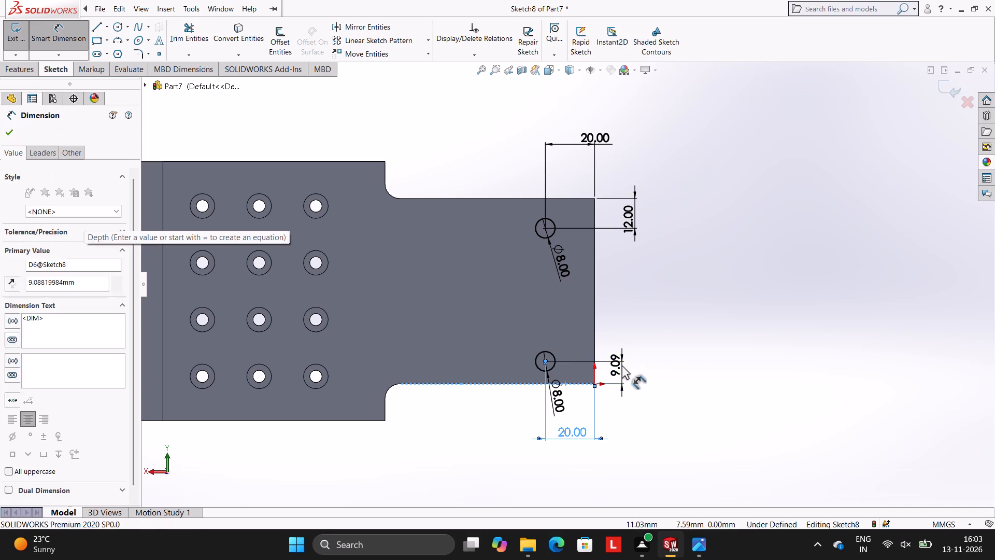
{"action": "type", "text": "12"}
{"action": "key", "text": "Return"}
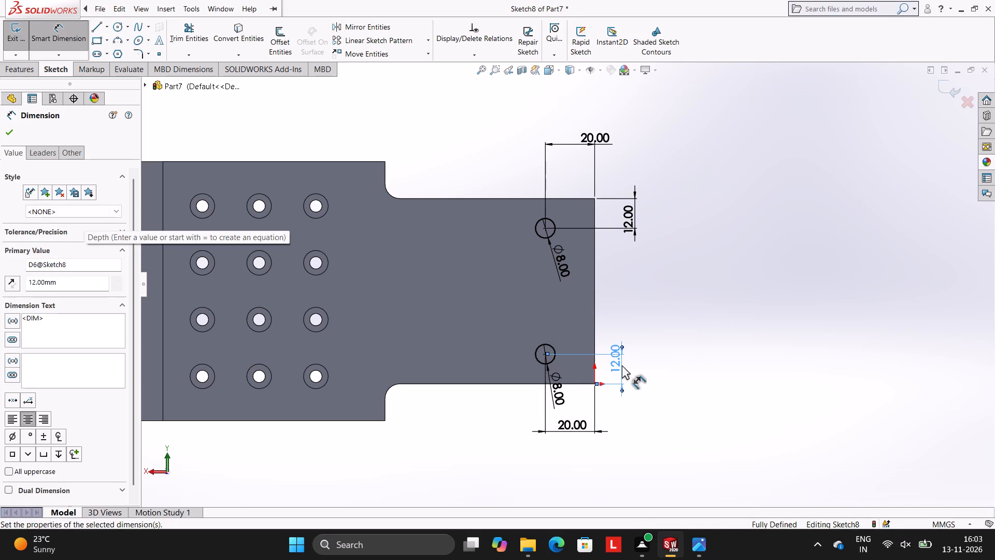
{"action": "left_click", "coordinate": [8, 128]}
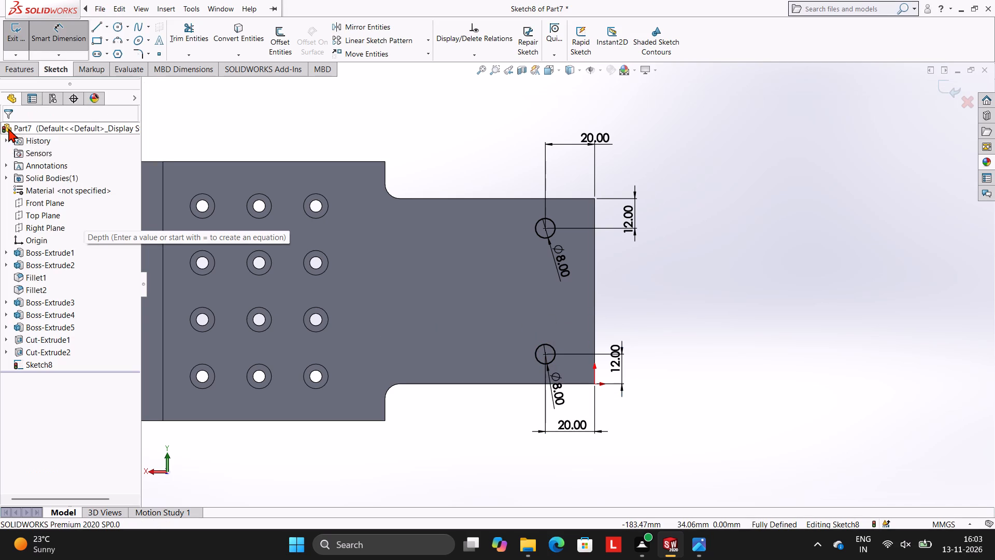
{"action": "left_click", "coordinate": [460, 151]}
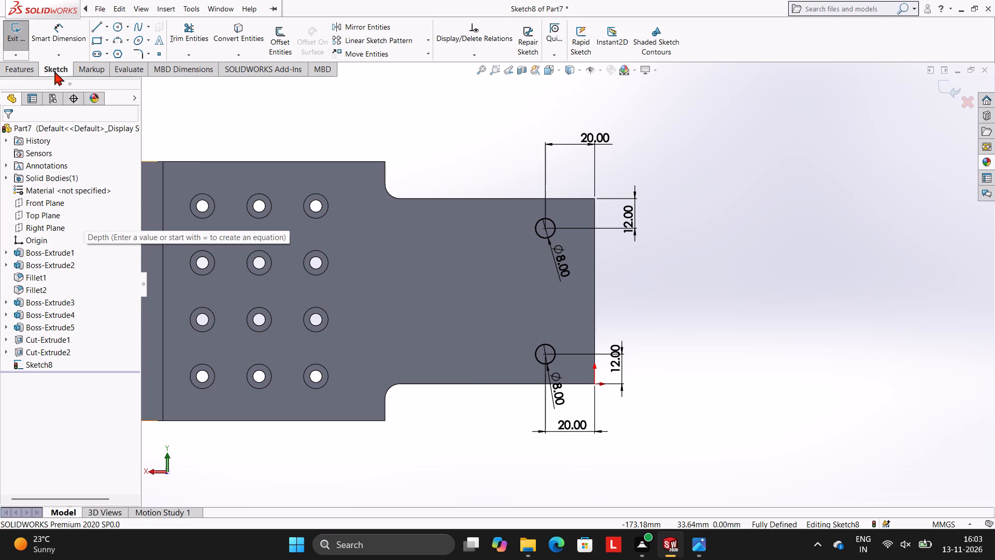
Cut-extrude the two 8 mm circles through the plate with a blind depth of 15 mm.
{"action": "left_click", "coordinate": [17, 73]}
{"action": "left_click", "coordinate": [175, 43]}
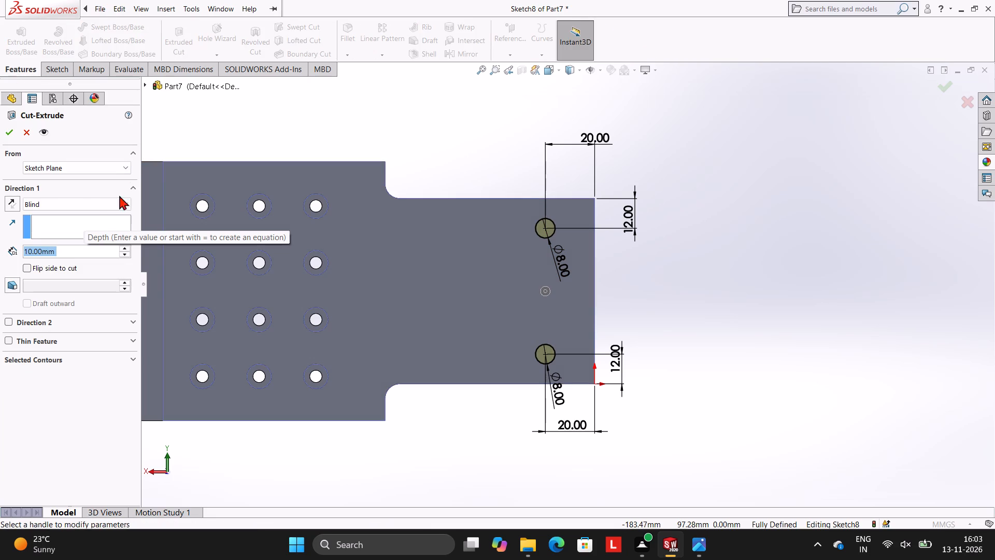
{"action": "type", "text": "15"}
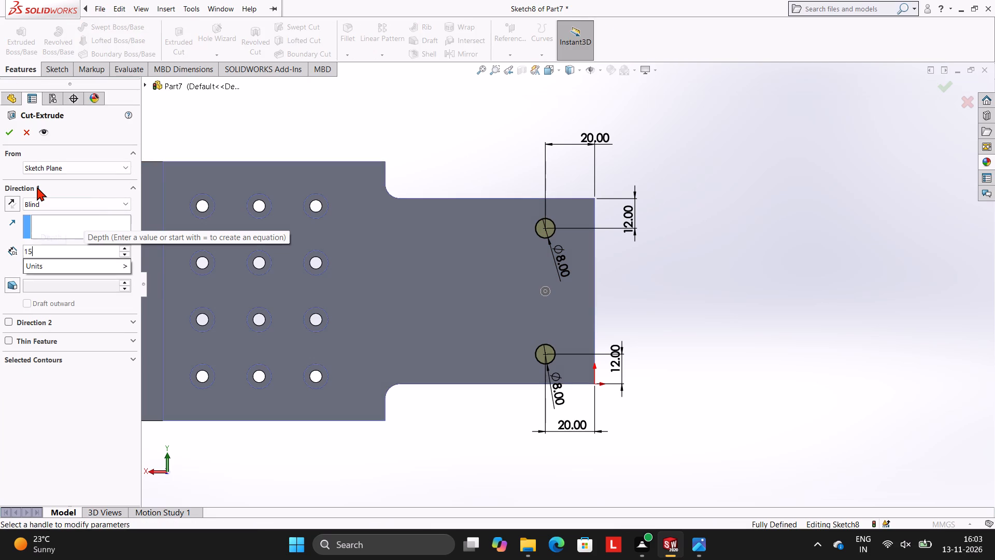
{"action": "key", "text": "Return"}
{"action": "left_click", "coordinate": [8, 133]}
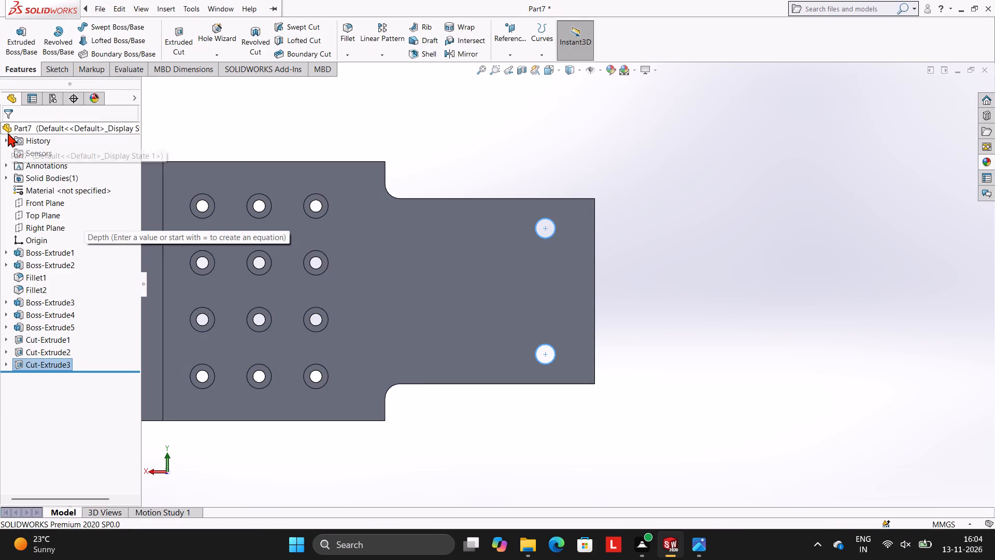
{"action": "left_click", "coordinate": [440, 129]}
Examine the plate from all sides, checking the end holes, the counterbored hole grid, the ledge and the corner blocks.
{"action": "scroll", "coordinate": [450, 160], "scroll_direction": "up", "scroll_amount": 2}
{"action": "middle_click_drag", "start_coordinate": [647, 235], "coordinate": [601, 151]}
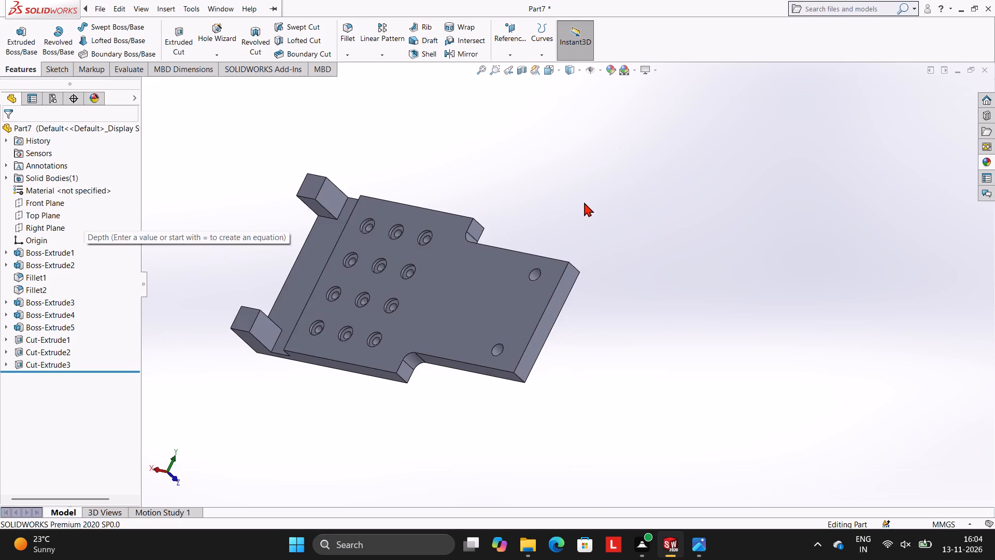
{"action": "middle_click_drag", "start_coordinate": [601, 213], "coordinate": [742, 348]}
{"action": "middle_click_drag", "start_coordinate": [475, 253], "coordinate": [643, 434]}
{"action": "middle_click_drag", "start_coordinate": [566, 237], "coordinate": [674, 367]}
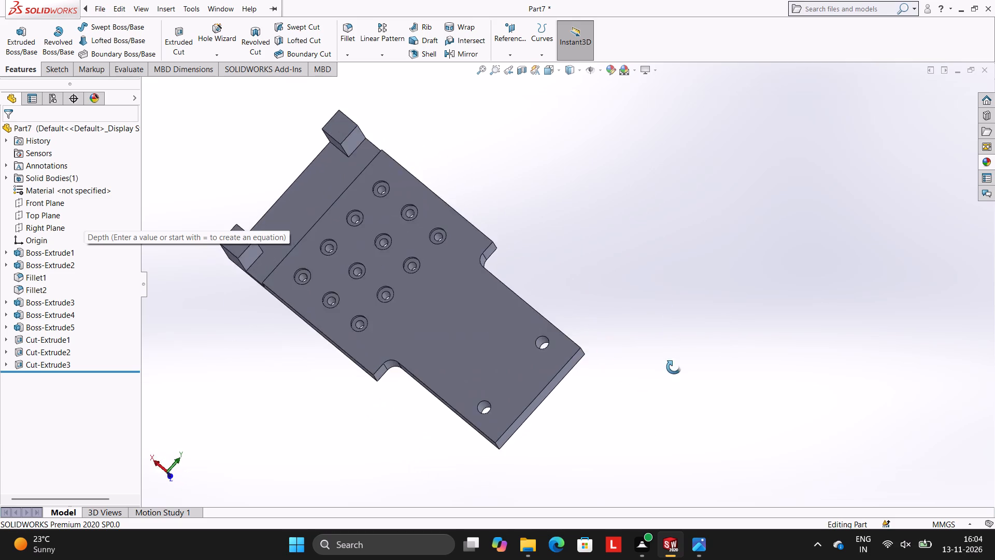
{"action": "middle_click_drag", "start_coordinate": [674, 367], "coordinate": [519, 381]}
{"action": "middle_click_drag", "start_coordinate": [550, 212], "coordinate": [533, 363]}
{"action": "scroll", "coordinate": [673, 291], "scroll_direction": "down", "scroll_amount": 1}
{"action": "middle_click_drag", "start_coordinate": [429, 179], "coordinate": [643, 137]}
{"action": "middle_click_drag", "start_coordinate": [527, 360], "coordinate": [414, 249]}
{"action": "middle_click_drag", "start_coordinate": [498, 341], "coordinate": [450, 355]}
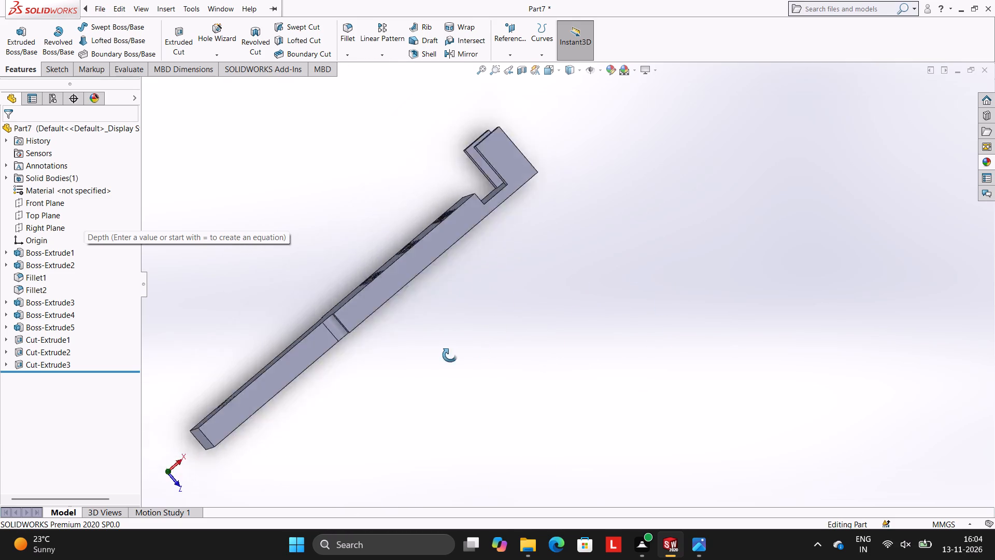
{"action": "middle_click_drag", "start_coordinate": [450, 355], "coordinate": [382, 321]}
{"action": "middle_click_drag", "start_coordinate": [425, 175], "coordinate": [611, 163]}
{"action": "middle_click_drag", "start_coordinate": [553, 437], "coordinate": [451, 428]}
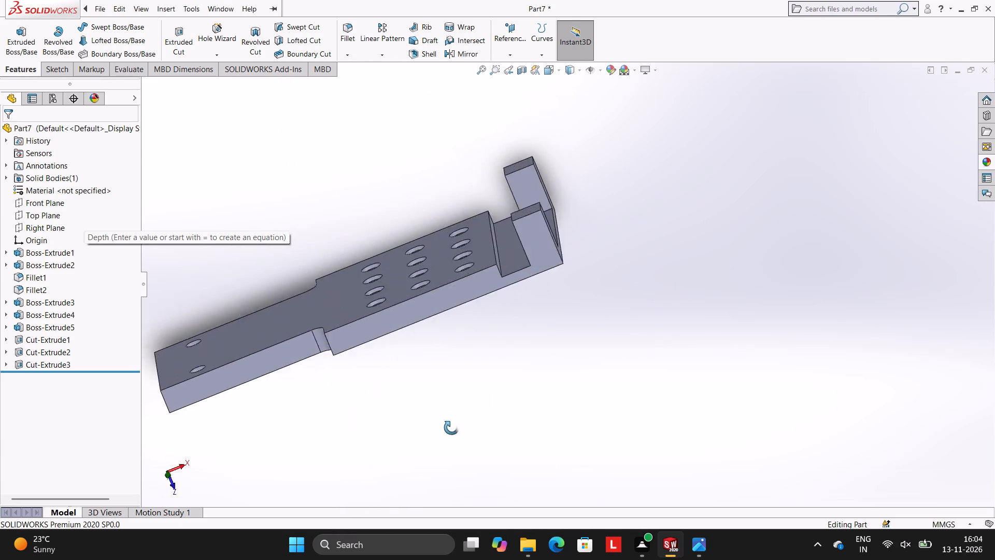
{"action": "middle_click_drag", "start_coordinate": [451, 428], "coordinate": [427, 415]}
{"action": "middle_click_drag", "start_coordinate": [441, 241], "coordinate": [489, 286]}
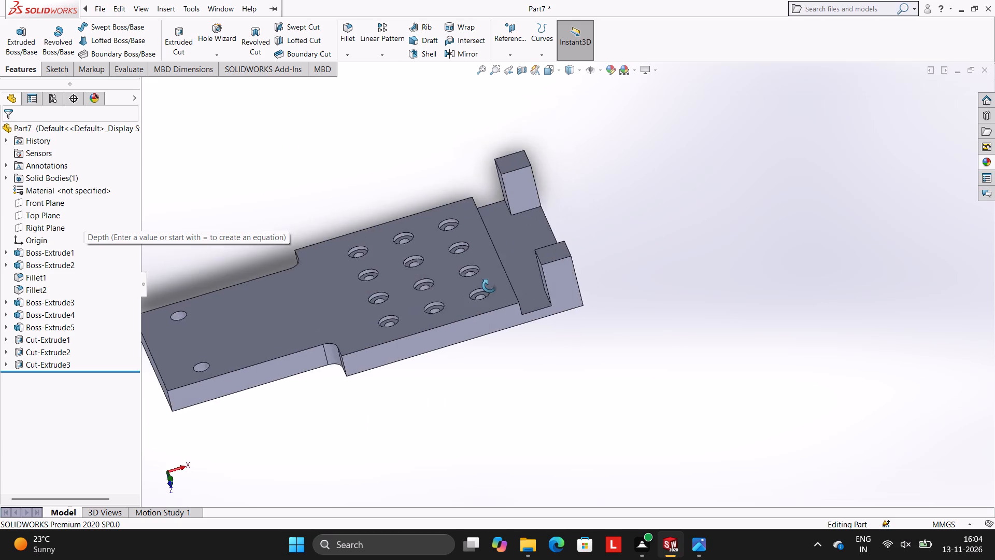
{"action": "middle_click_drag", "start_coordinate": [489, 286], "coordinate": [460, 234]}
{"action": "scroll", "coordinate": [461, 241], "scroll_direction": "up", "scroll_amount": 1}
{"action": "middle_click_drag", "start_coordinate": [493, 248], "coordinate": [499, 284]}
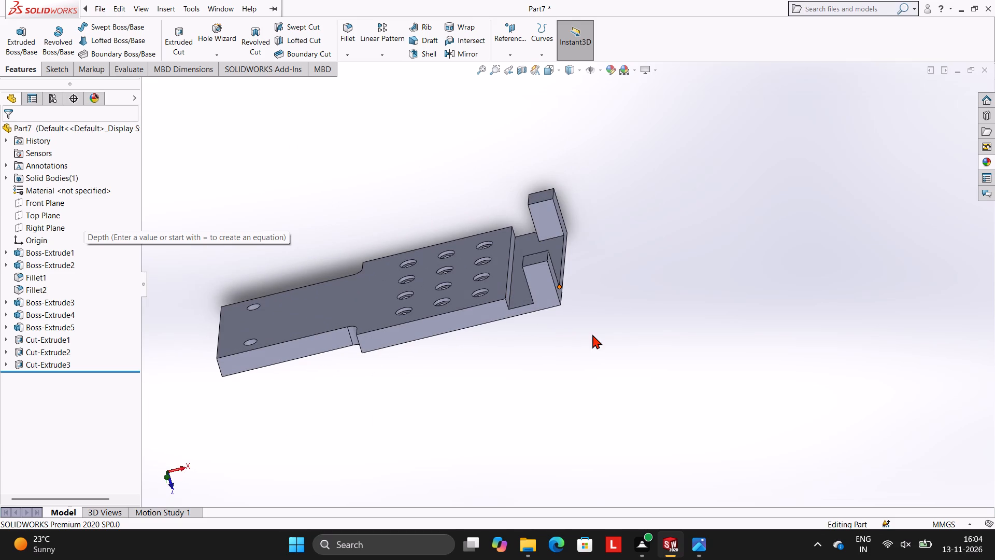
{"action": "middle_click_drag", "start_coordinate": [573, 248], "coordinate": [630, 200]}
{"action": "middle_click_drag", "start_coordinate": [435, 380], "coordinate": [324, 345]}
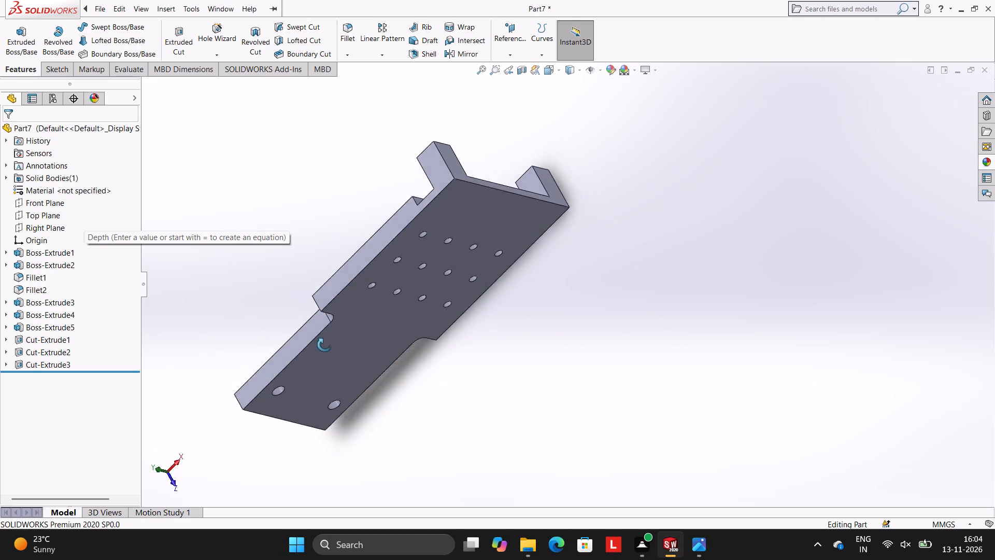
{"action": "middle_click_drag", "start_coordinate": [324, 345], "coordinate": [326, 326]}
{"action": "middle_click_drag", "start_coordinate": [543, 185], "coordinate": [738, 208]}
{"action": "middle_click_drag", "start_coordinate": [630, 302], "coordinate": [780, 200]}
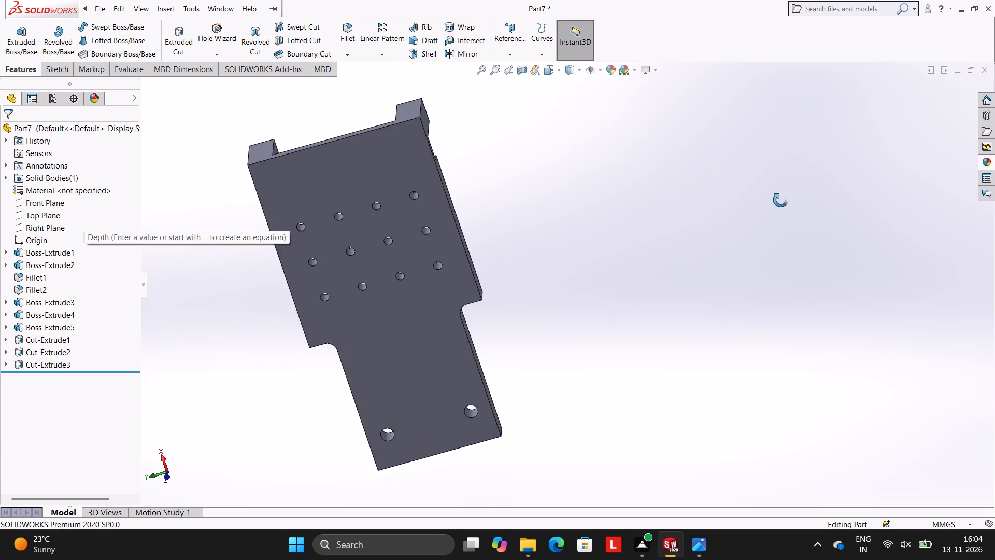
{"action": "middle_click_drag", "start_coordinate": [780, 200], "coordinate": [781, 195]}
{"action": "scroll", "coordinate": [591, 251], "scroll_direction": "up", "scroll_amount": 1}
{"action": "middle_click_drag", "start_coordinate": [572, 237], "coordinate": [709, 454]}
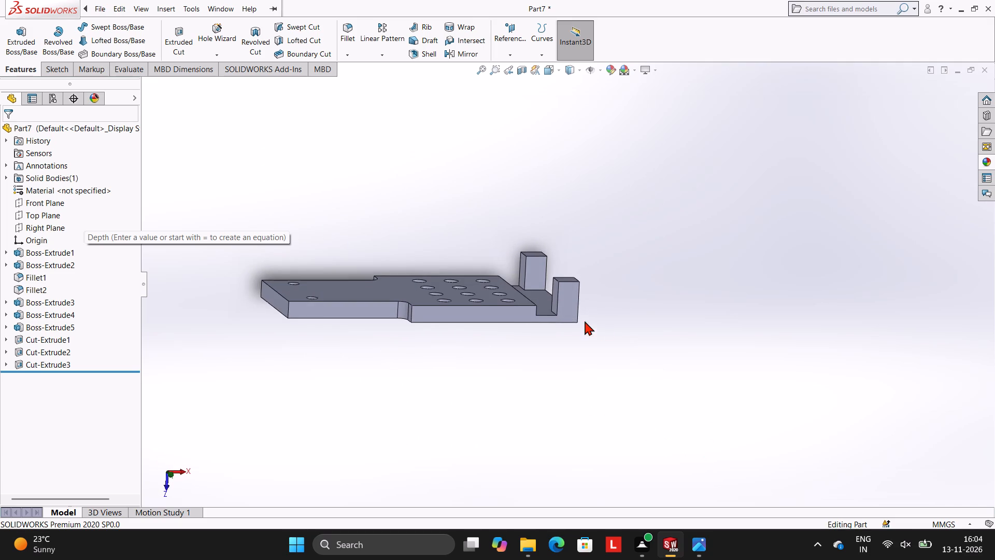
{"action": "middle_click_drag", "start_coordinate": [580, 320], "coordinate": [565, 383]}
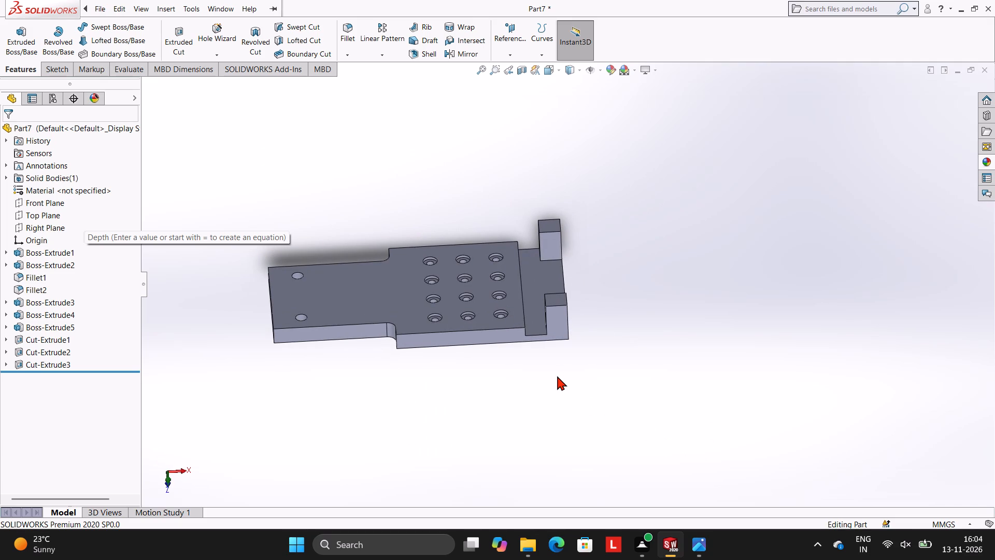
{"action": "scroll", "coordinate": [552, 370], "scroll_direction": "up", "scroll_amount": 1}
{"action": "scroll", "coordinate": [562, 361], "scroll_direction": "down", "scroll_amount": 1}
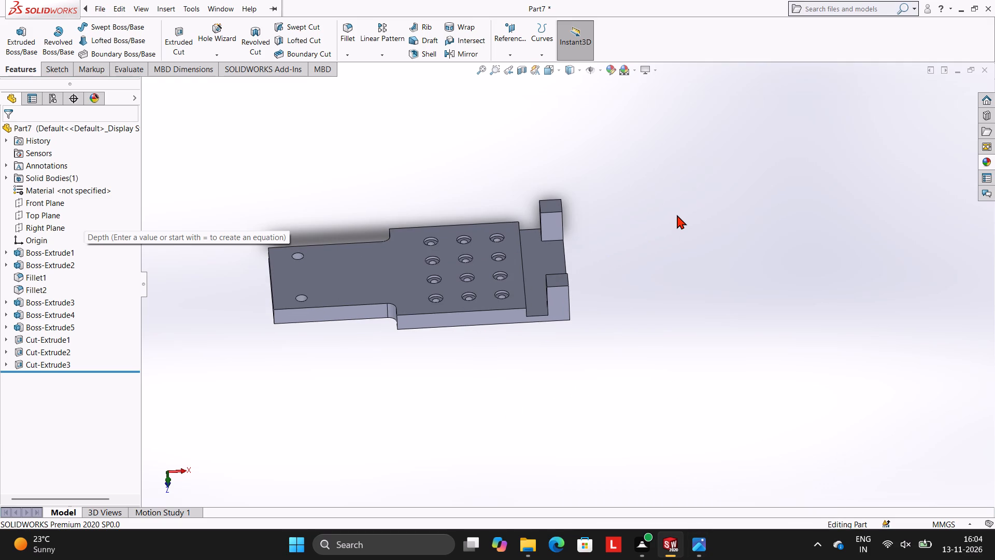
Save the part in the Documents folder as FLANGED PLATE WITH GRID OF HOLES AND SIDE TABS.
{"action": "key", "text": "ctrl+s"}
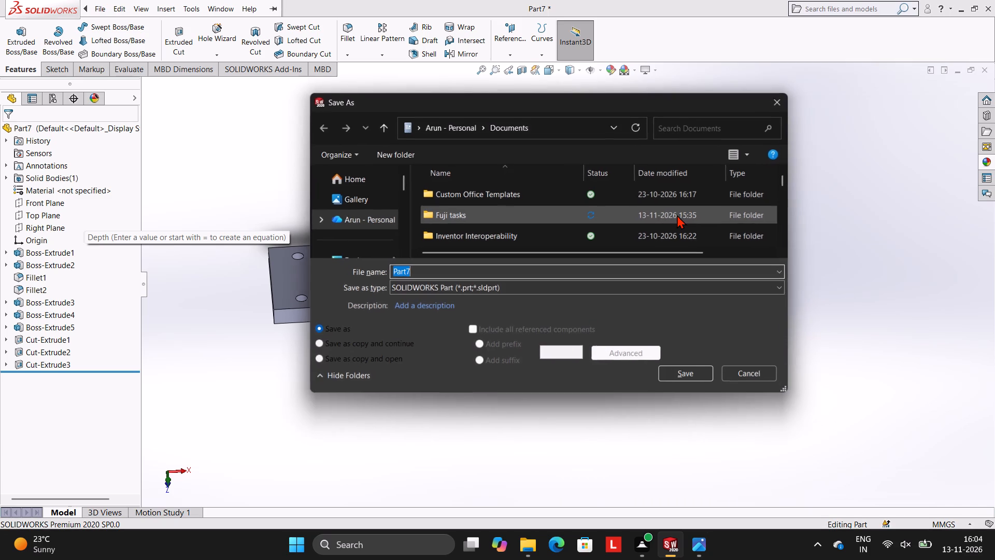
{"action": "type", "text": "FLA"}
{"action": "type", "text": "NGED"}
{"action": "key", "text": "space"}
{"action": "type", "text": "PLATE WITH"}
{"action": "key", "text": "space"}
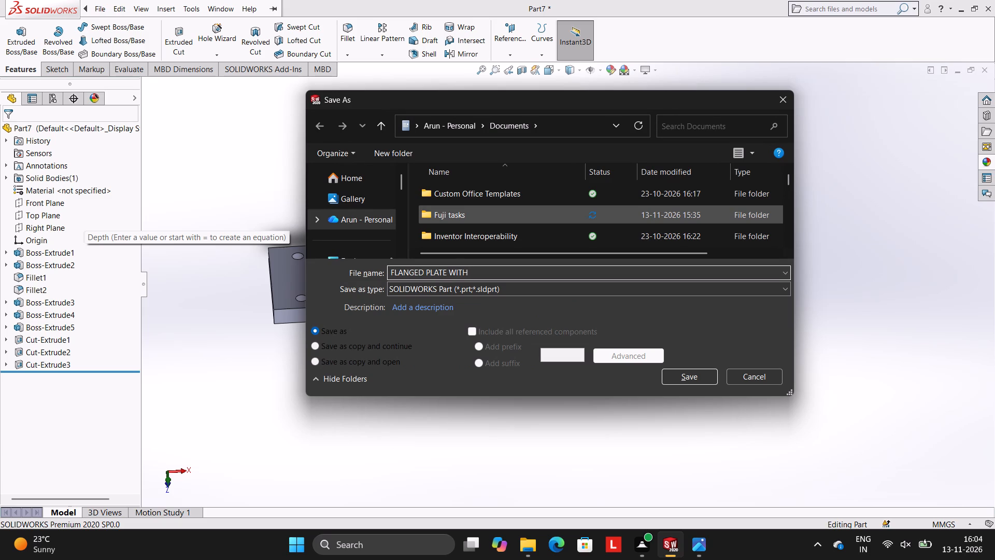
{"action": "type", "text": "GRID"}
{"action": "key", "text": "space"}
{"action": "type", "text": "OF HOLES AND SIDE"}
{"action": "key", "text": "space"}
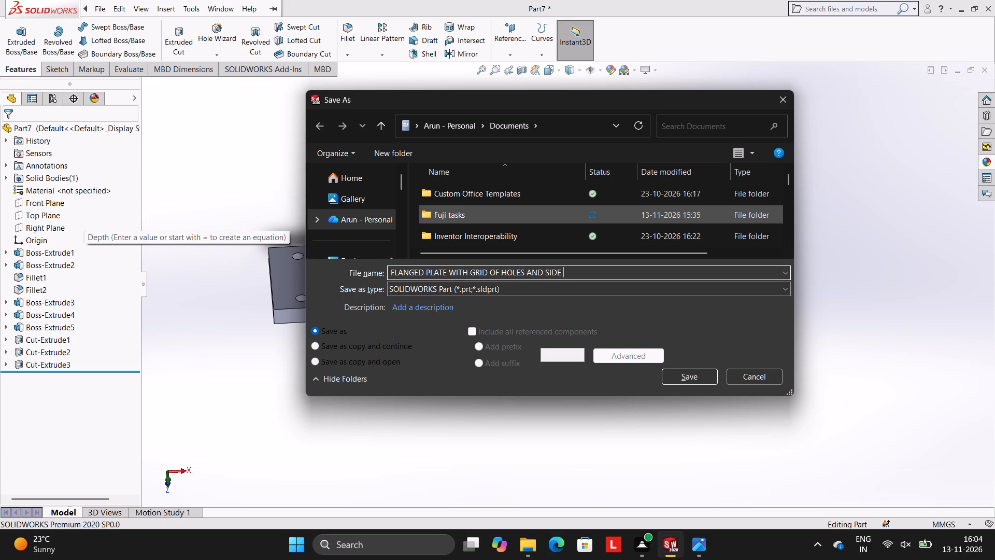
{"action": "type", "text": "TA"}
{"action": "type", "text": "BS"}
{"action": "key", "text": "space"}
{"action": "key", "text": "Return"}
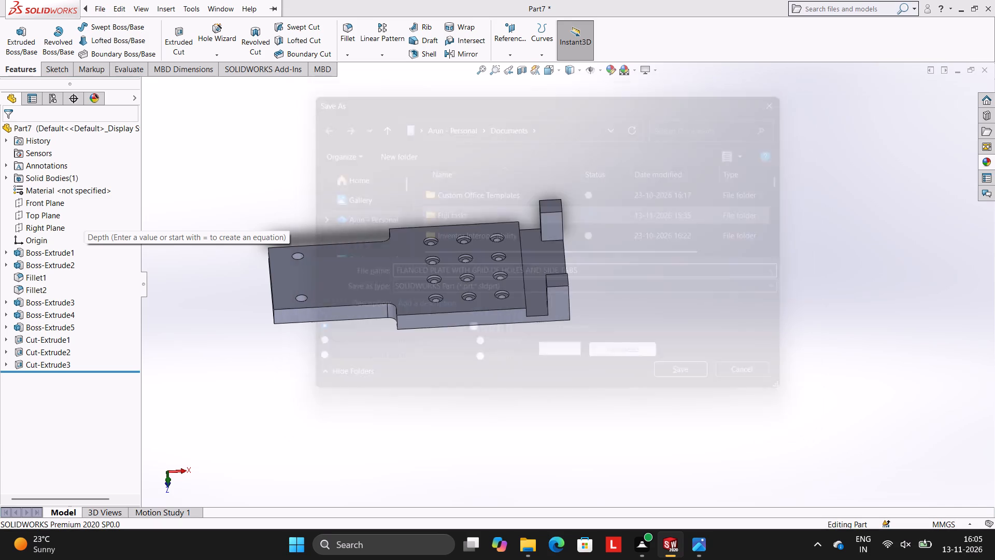
Save a copy of the part in Adobe Portable Document Format (*.pdf) under the same name.
{"action": "left_click", "coordinate": [293, 14]}
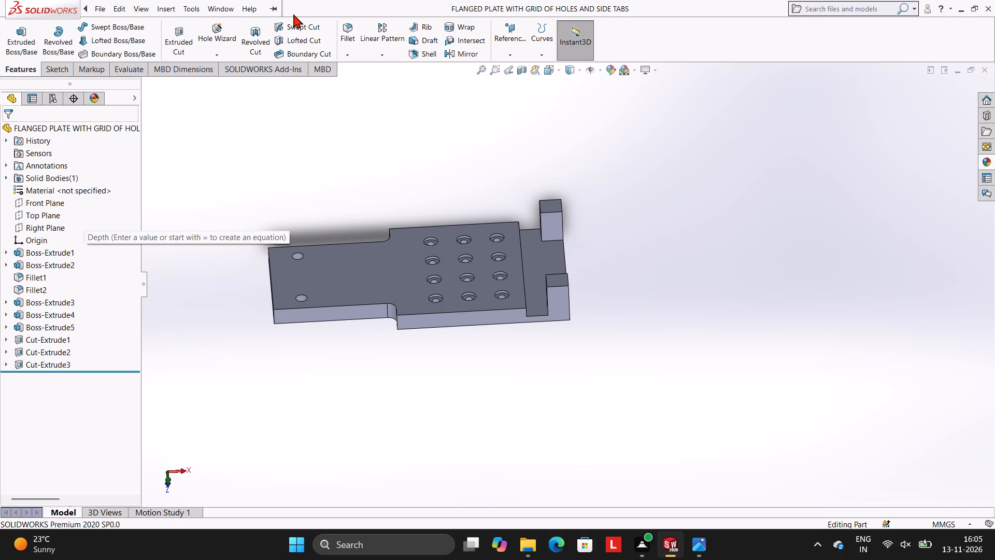
{"action": "left_click", "coordinate": [176, 7]}
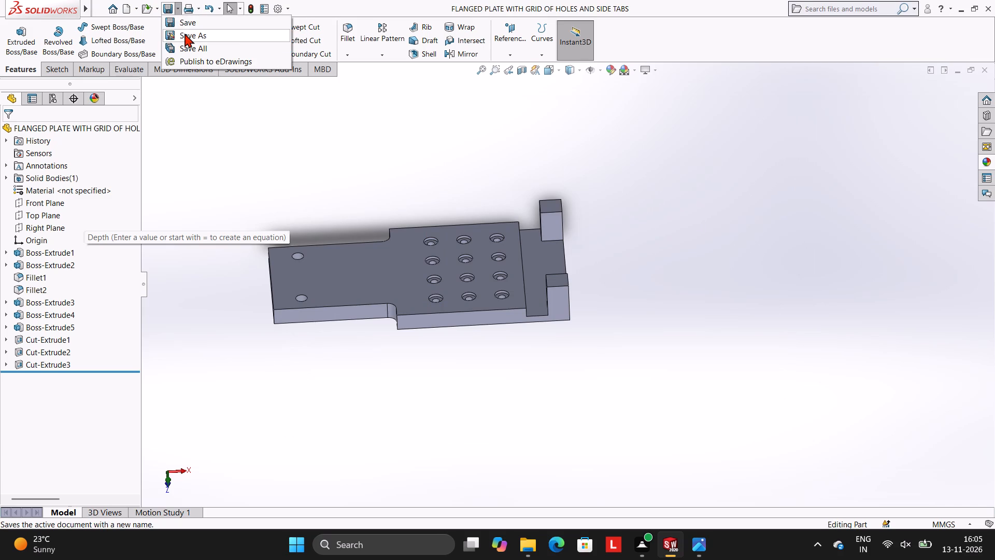
{"action": "left_click", "coordinate": [184, 33]}
{"action": "left_click", "coordinate": [497, 288]}
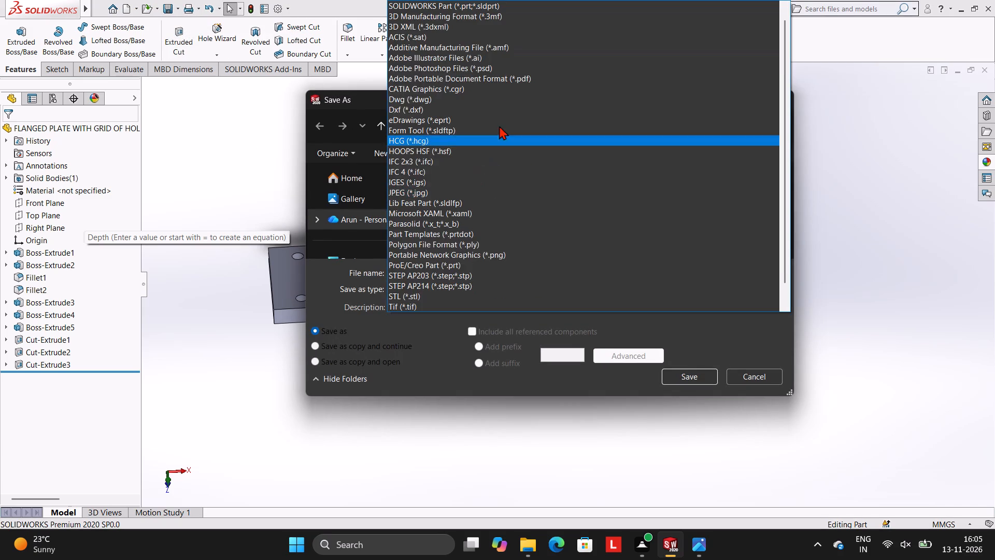
{"action": "left_click", "coordinate": [502, 79]}
{"action": "left_click", "coordinate": [680, 399]}
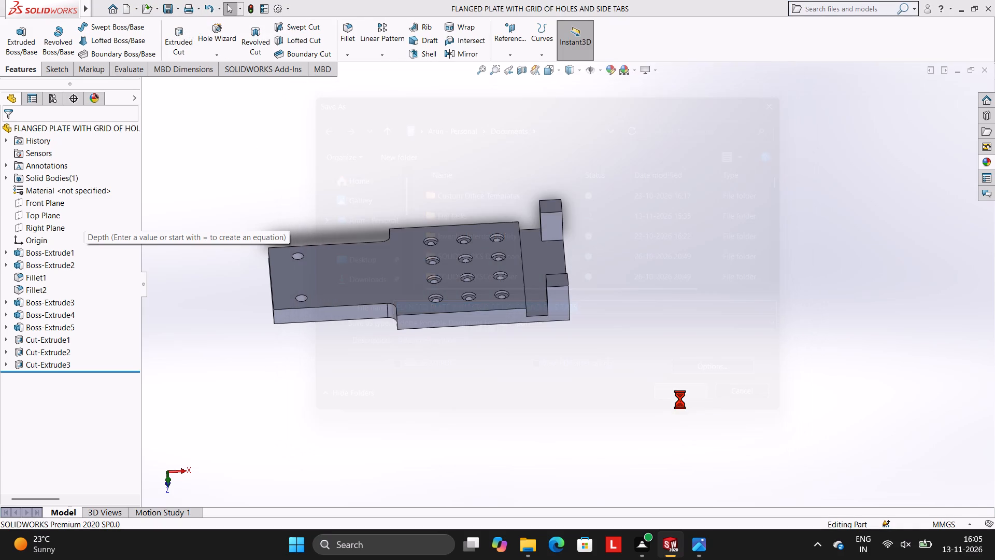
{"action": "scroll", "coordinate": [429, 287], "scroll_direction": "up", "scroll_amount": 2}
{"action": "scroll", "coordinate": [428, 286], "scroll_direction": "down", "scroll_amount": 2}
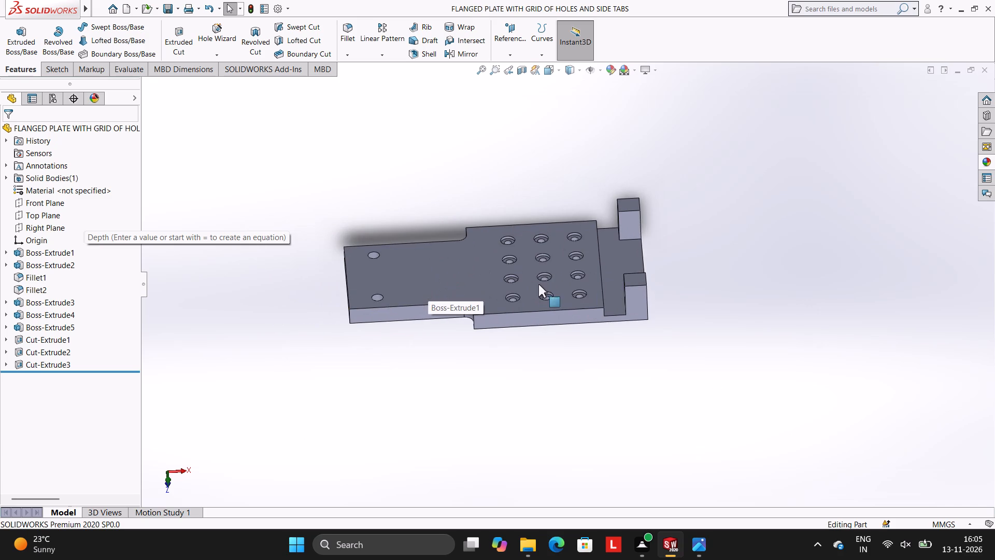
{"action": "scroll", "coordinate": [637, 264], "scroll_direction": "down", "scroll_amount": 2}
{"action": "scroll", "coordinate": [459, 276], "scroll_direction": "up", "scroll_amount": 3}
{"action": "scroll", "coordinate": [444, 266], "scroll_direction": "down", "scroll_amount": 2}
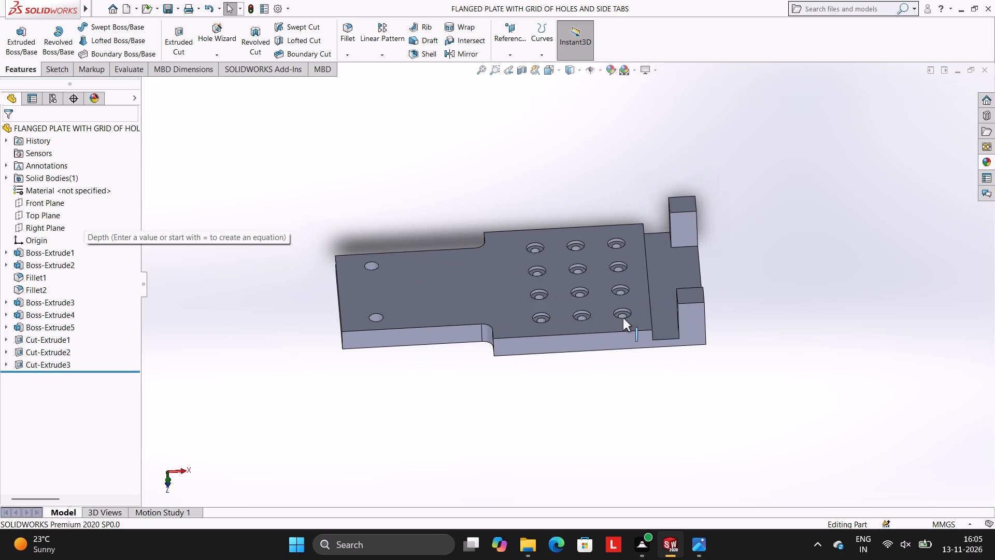